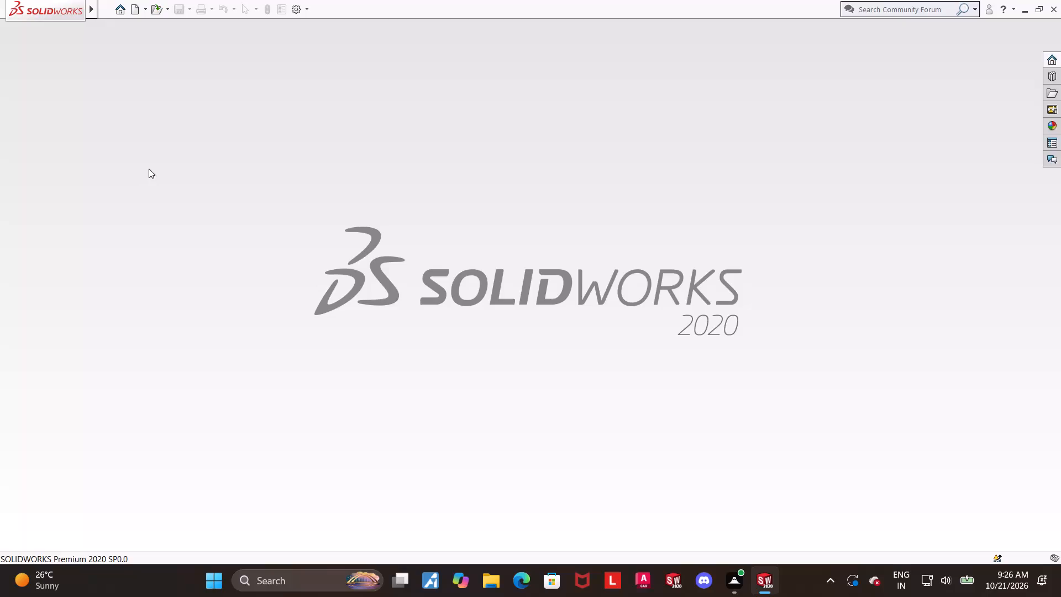
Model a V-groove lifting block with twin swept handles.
Create a new part document.
left_click(132, 15)
double_click(274, 265)
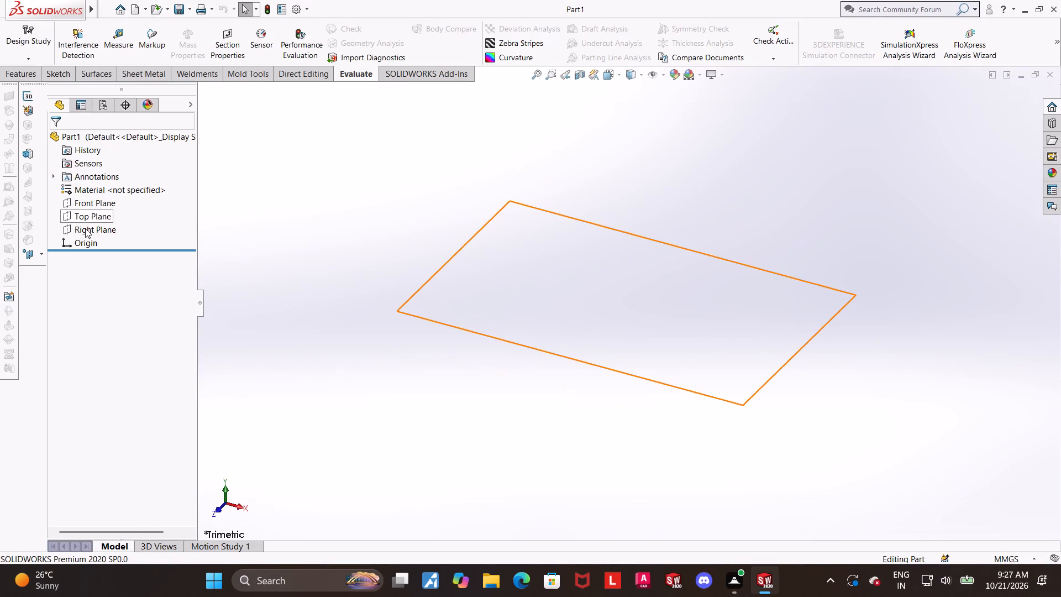
Start a sketch on the Right Plane and draw a corner rectangle about 41 mm tall with its bottom edge passing through the origin.
left_click(85, 228)
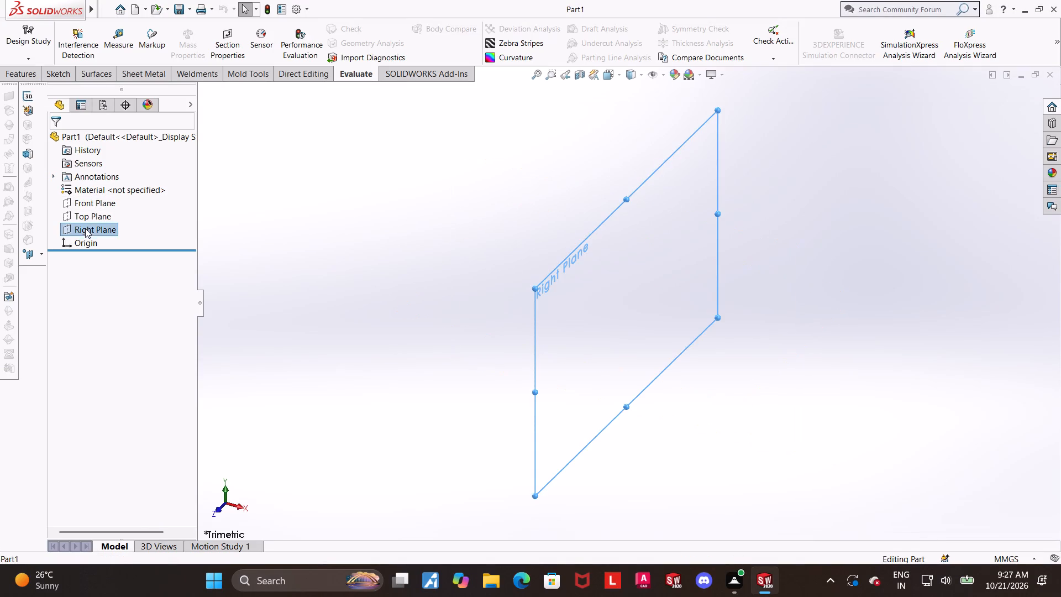
left_click(92, 216)
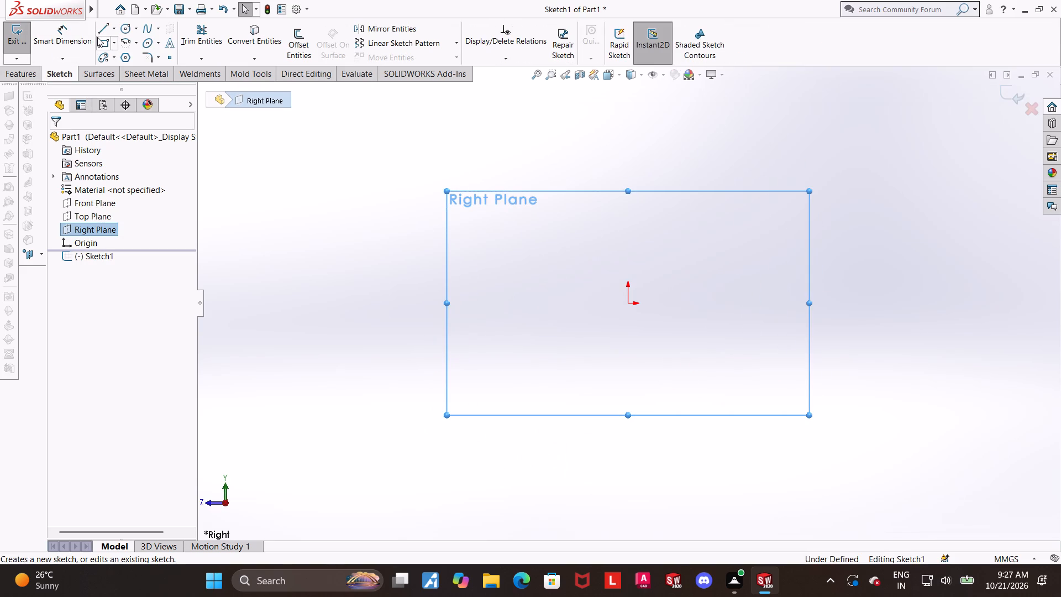
left_click(106, 40)
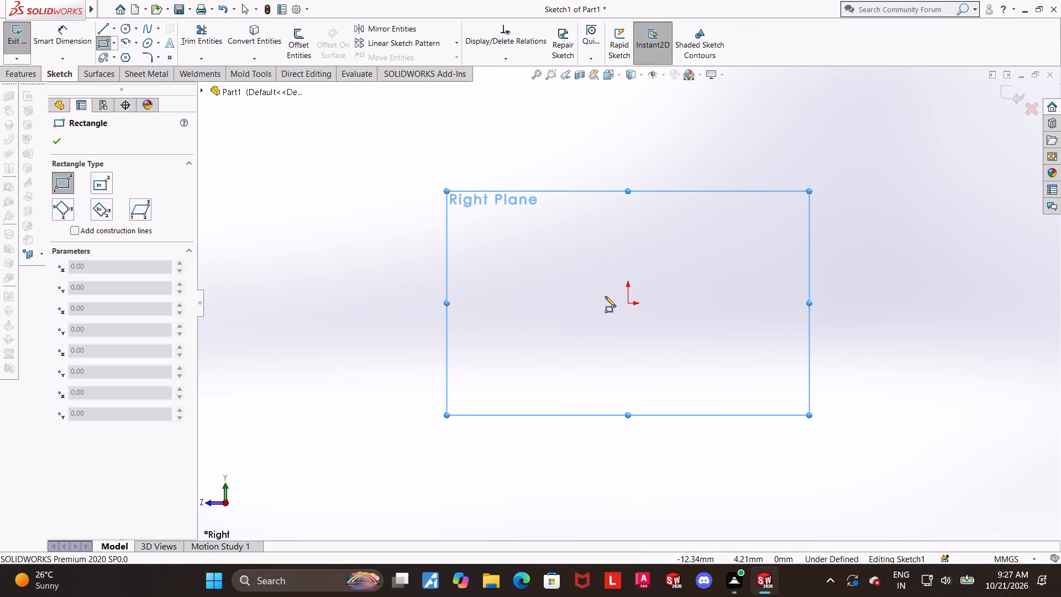
left_click(516, 221)
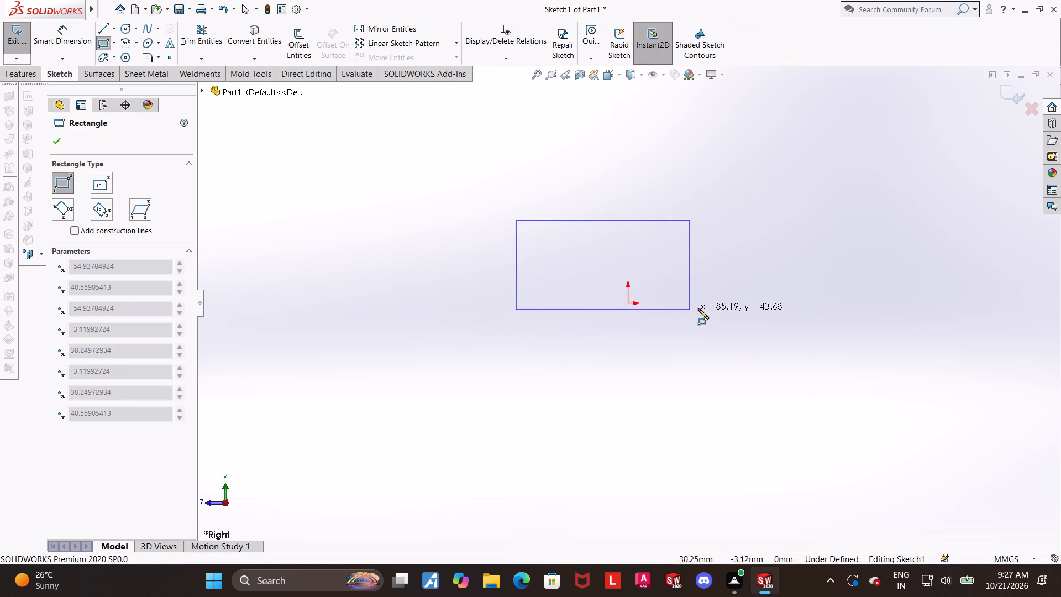
left_click(744, 305)
key("Escape")
key("Escape")
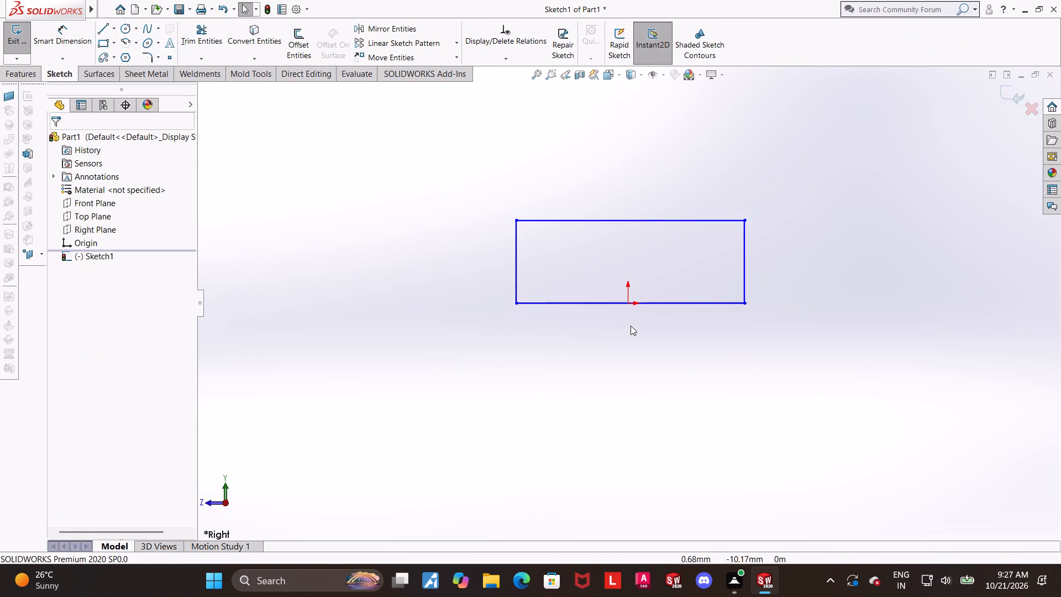
Add a Vertical relation between the midpoint of the rectangle's top edge and the origin.
left_click(631, 326)
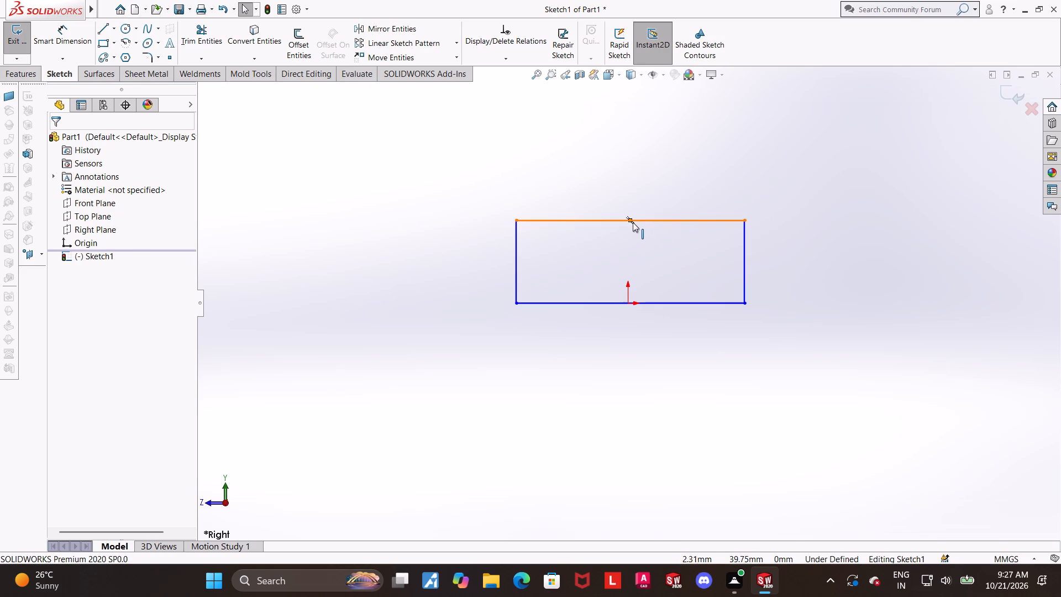
left_click(631, 222)
left_click(629, 300, "ctrl")
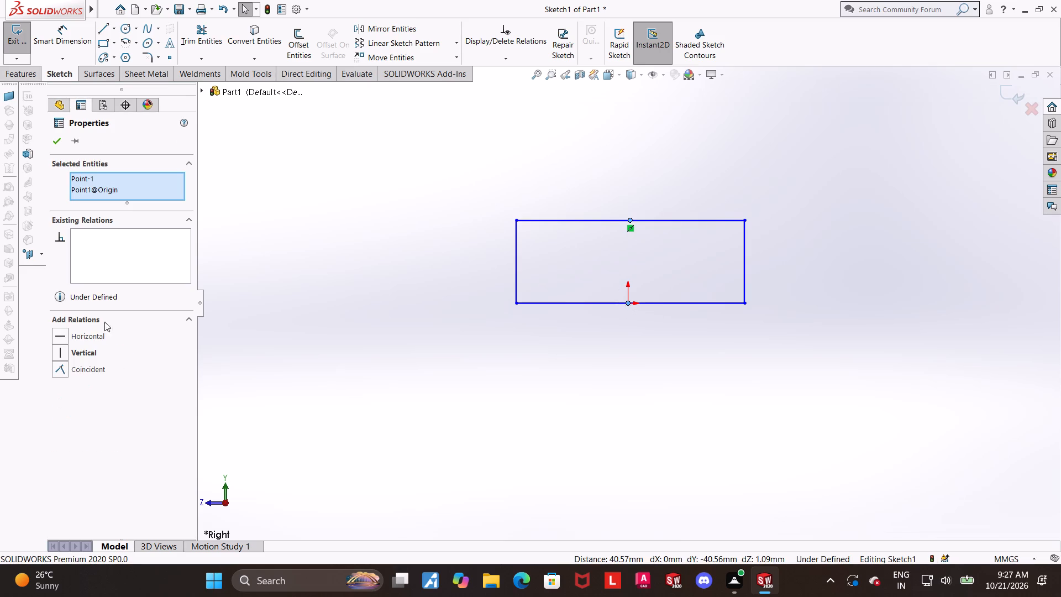
left_click(60, 351)
left_click(412, 298)
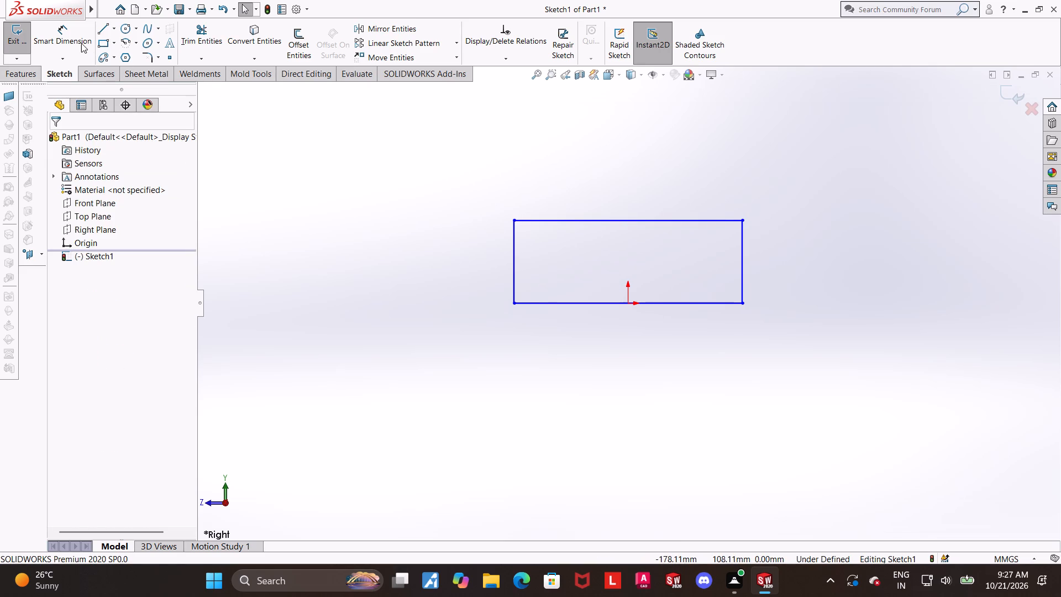
Dimension the rectangle's top edge to a width of 300 mm.
left_click(81, 43)
scroll(534, 297, "up", 1)
scroll(584, 298, "down", 1)
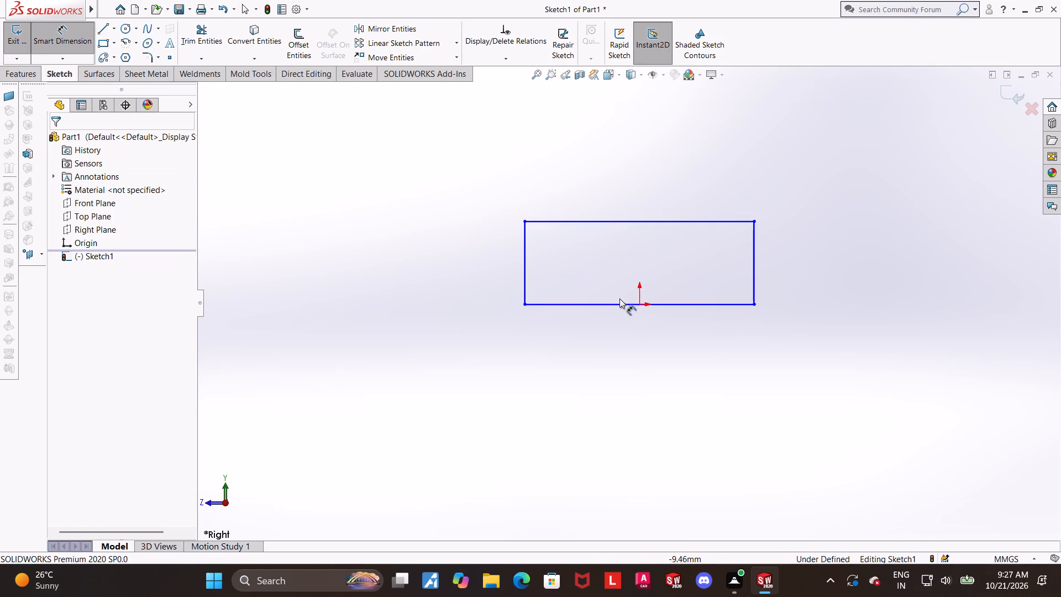
left_click(606, 221)
left_click(593, 191)
type("300")
key("Return")
key("Escape")
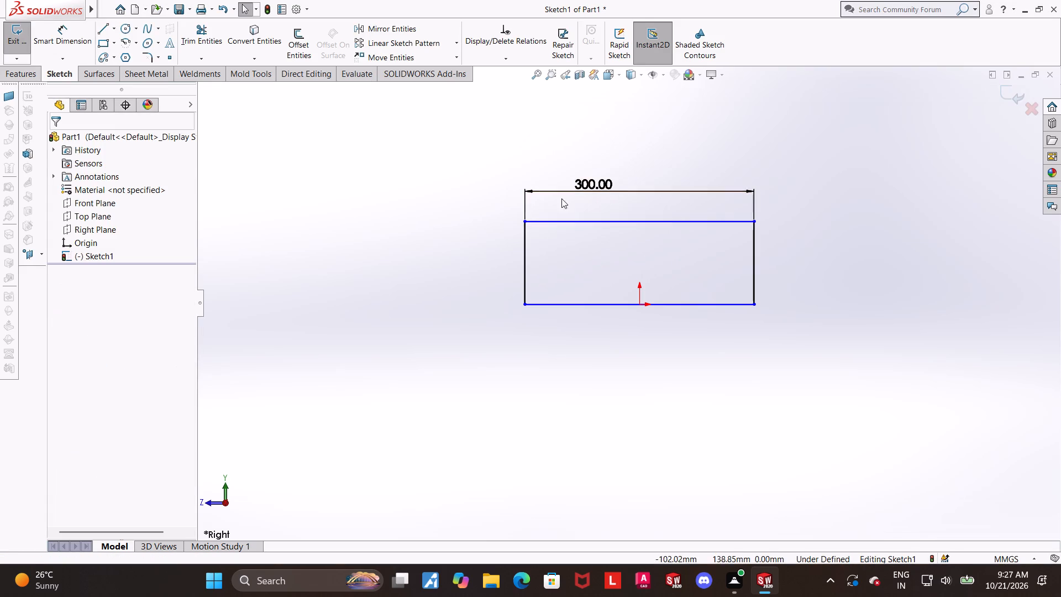
Dimension the distance between the rectangle's top and bottom edges as 70 mm.
left_click_drag(52, 34, 67, 39)
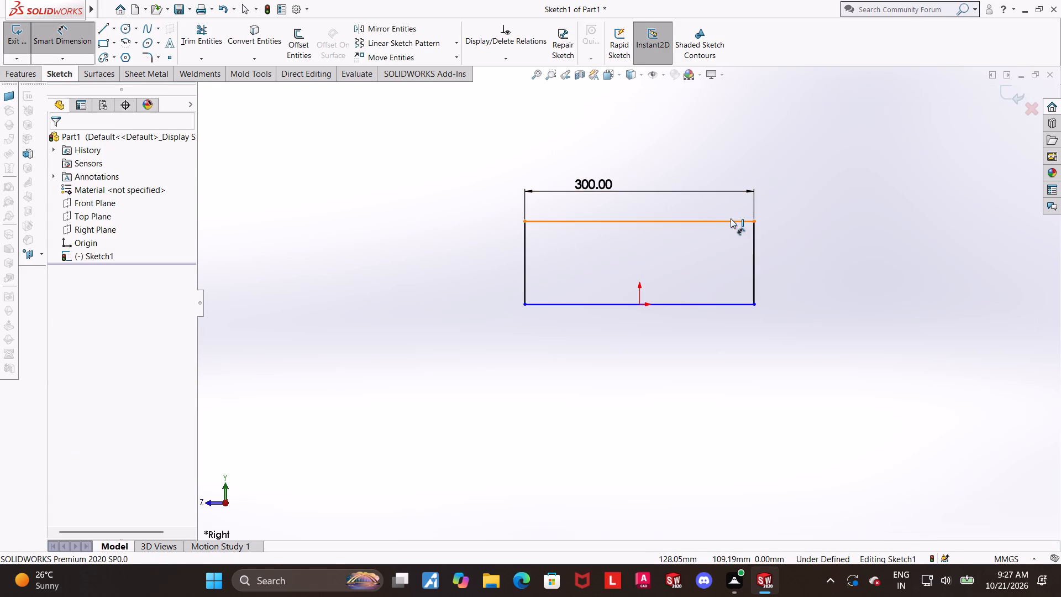
left_click(731, 218)
left_click(742, 305)
left_click(795, 284)
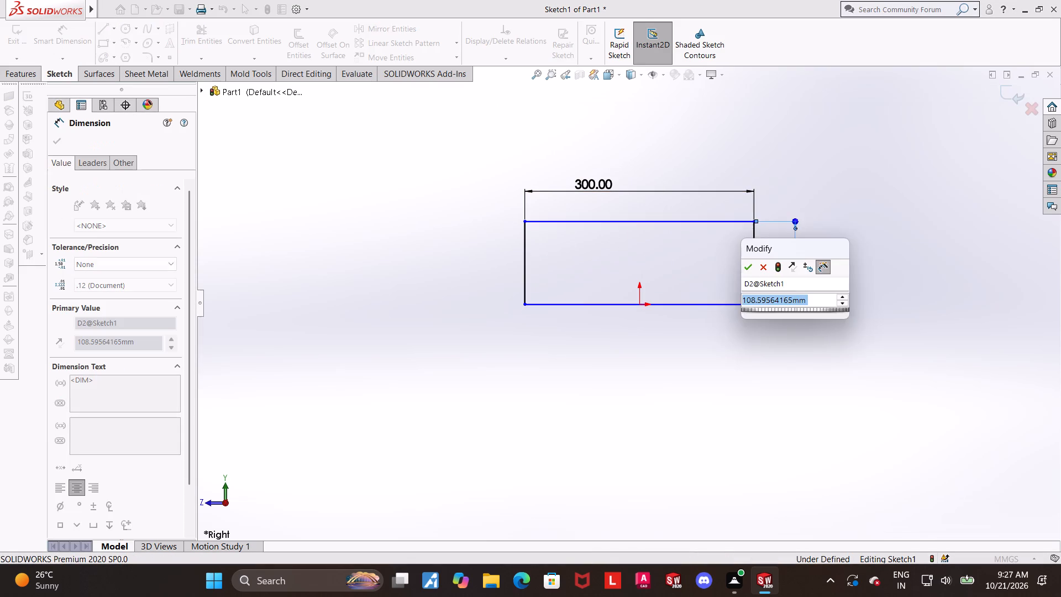
type("70")
key("Return")
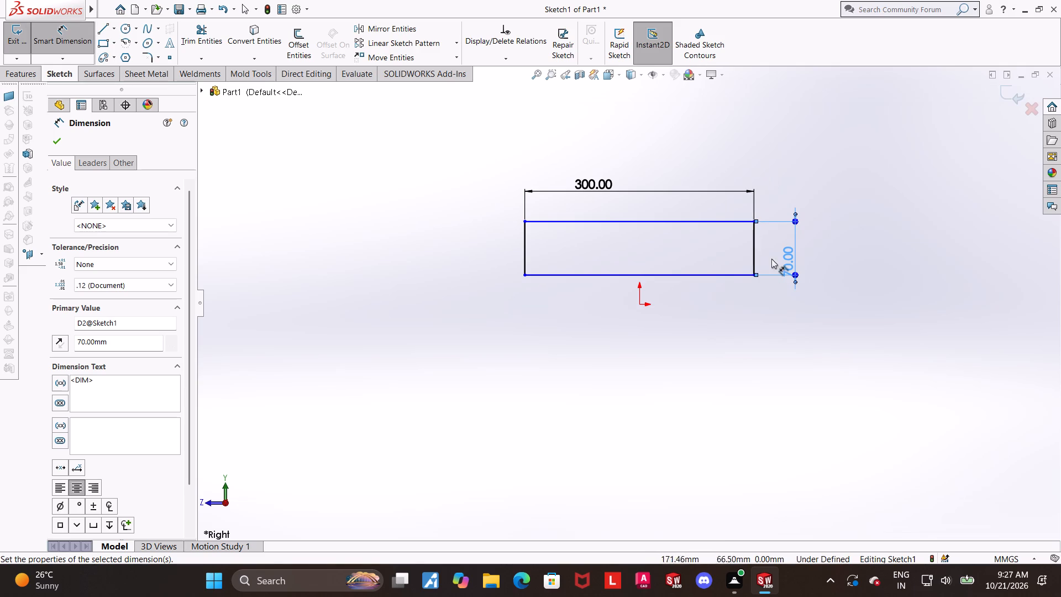
Add a relation that places the rectangle's bottom edge on the origin.
scroll(722, 233, "down", 1)
left_click(641, 294)
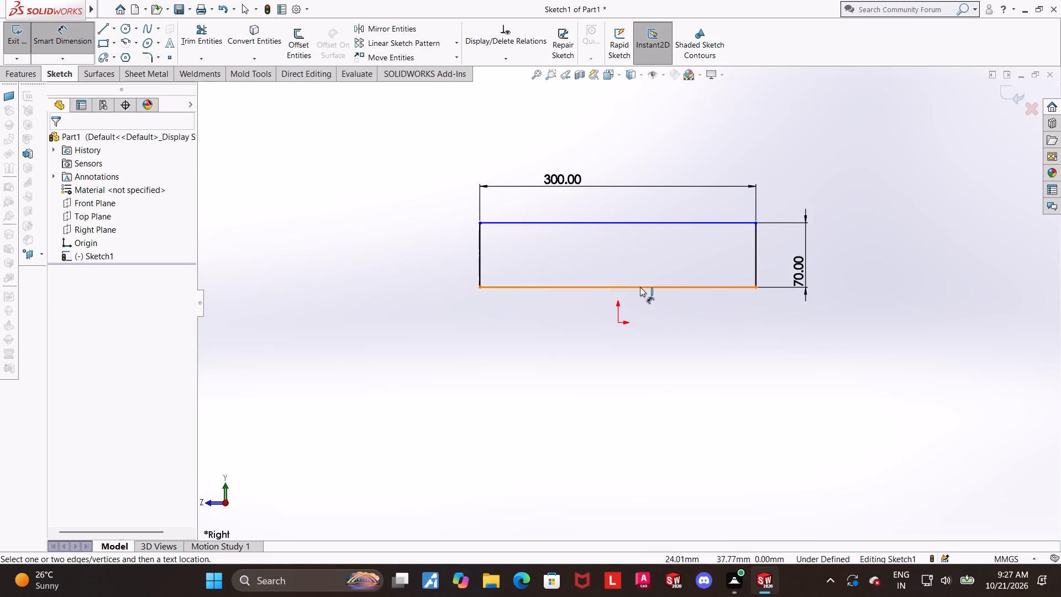
left_click(653, 286)
key("Escape")
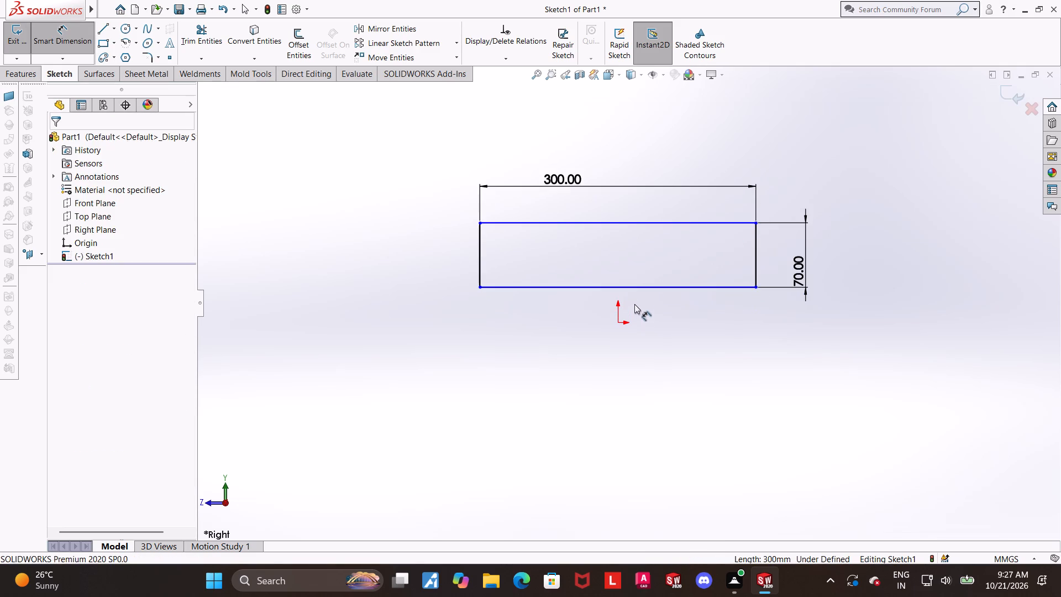
key("Escape")
left_click(634, 287)
left_click(619, 322, "ctrl")
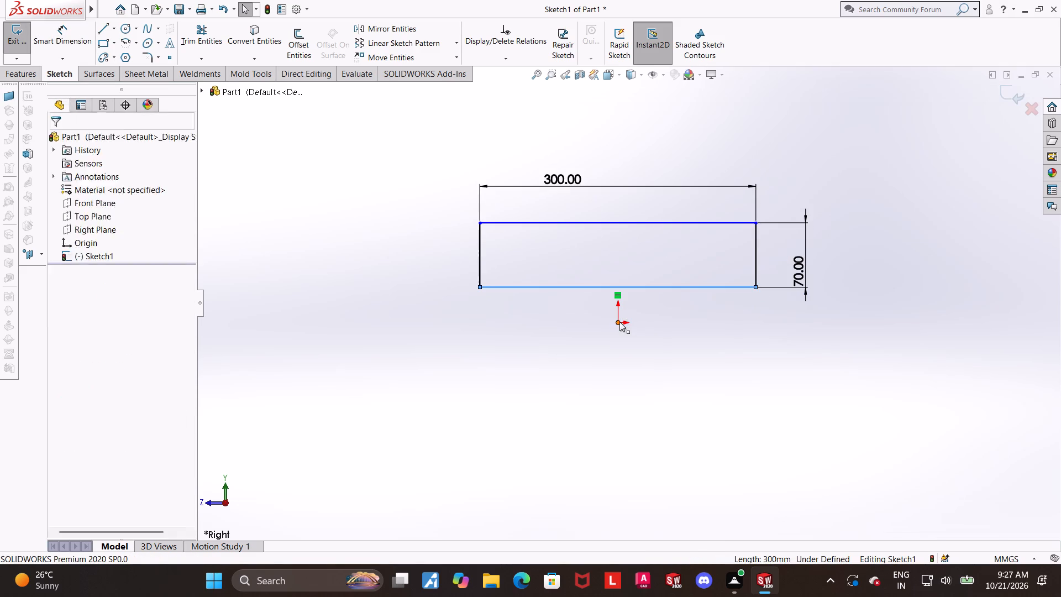
left_click(61, 347)
left_click(657, 409)
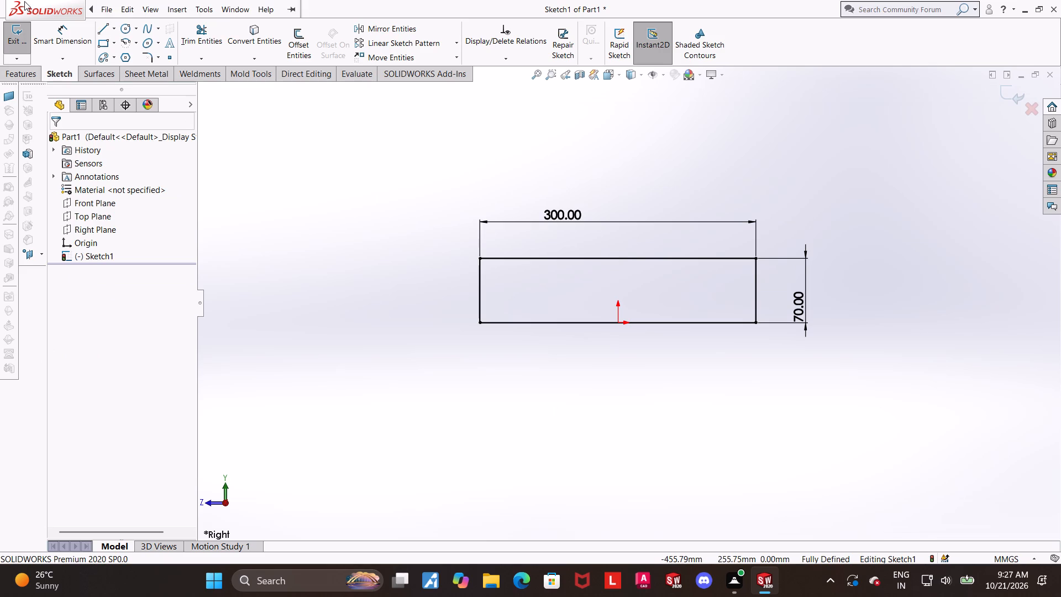
Sketch a dovetail outline inside the rectangle: two slanted sides rising outward from the bottom edge, joined by a horizontal line.
left_click(101, 34)
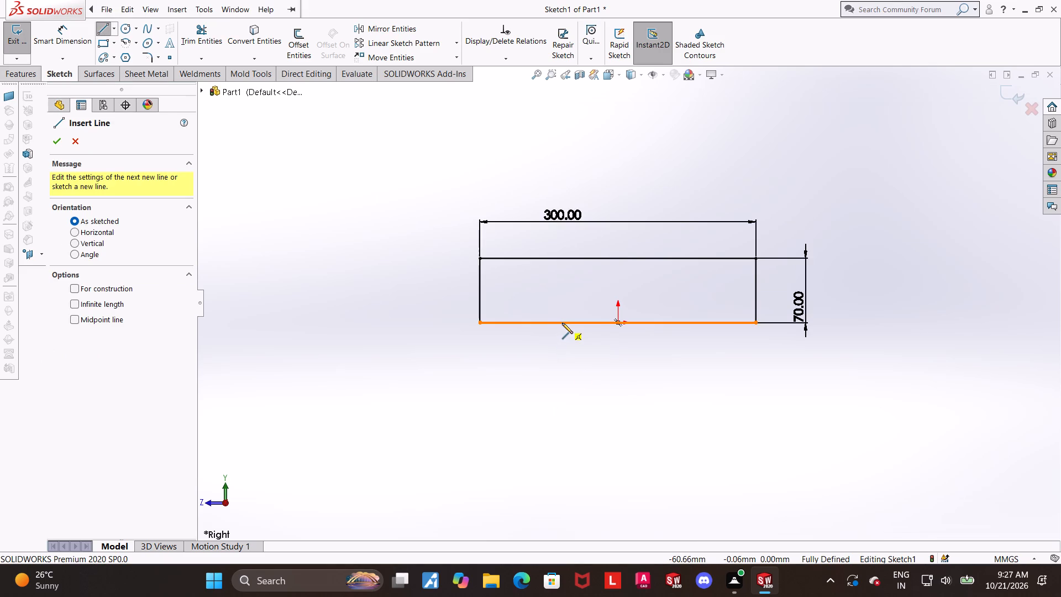
left_click(562, 323)
left_click(534, 290)
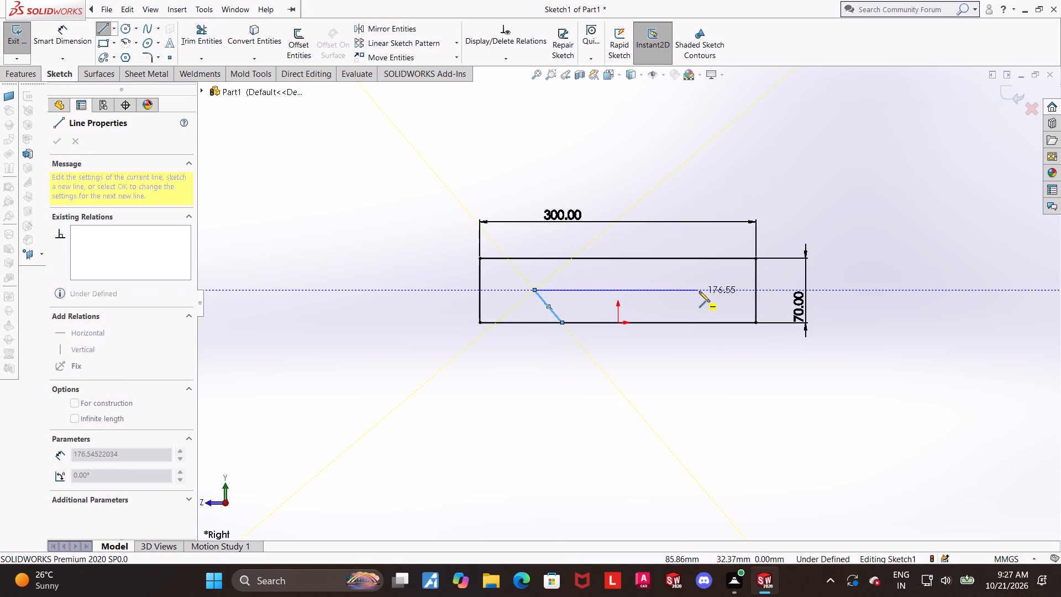
left_click(717, 294)
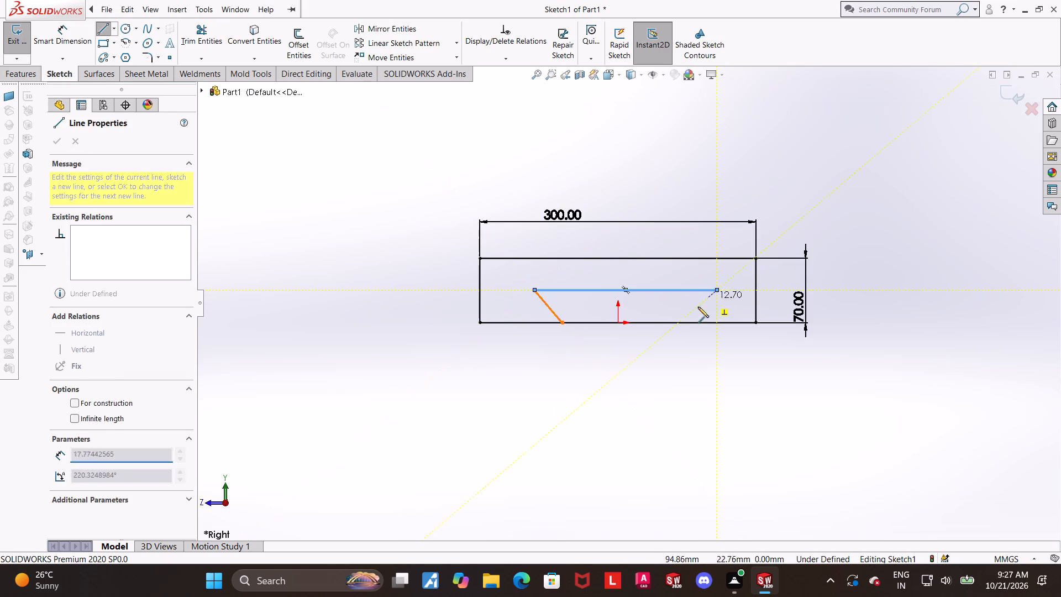
left_click(697, 325)
key("Escape")
key("Escape")
Draw a vertical centerline about 29 mm long upward from the origin.
scroll(645, 324, "down", 2)
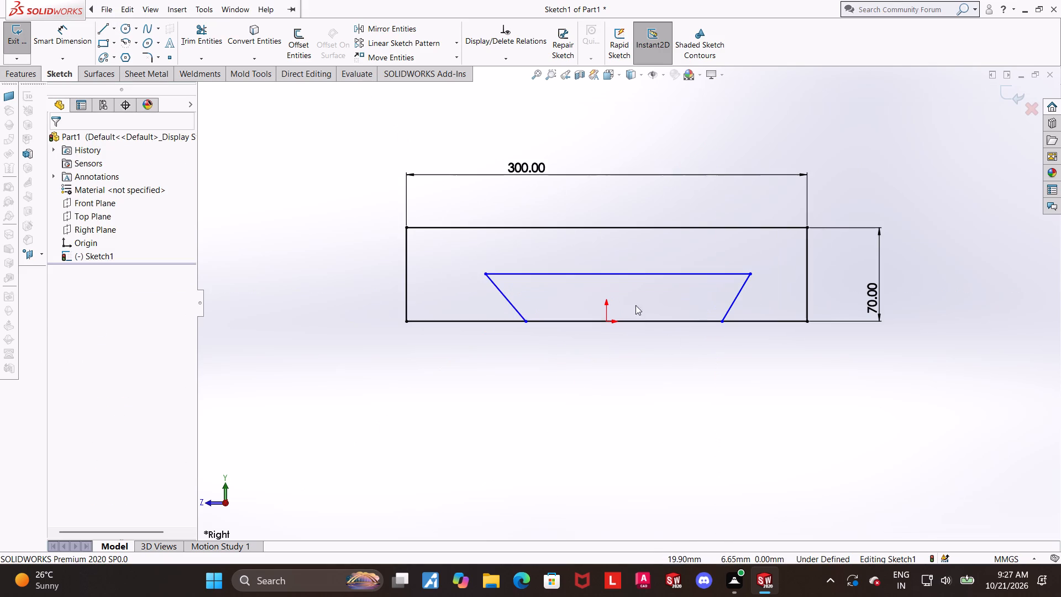
left_click(621, 352)
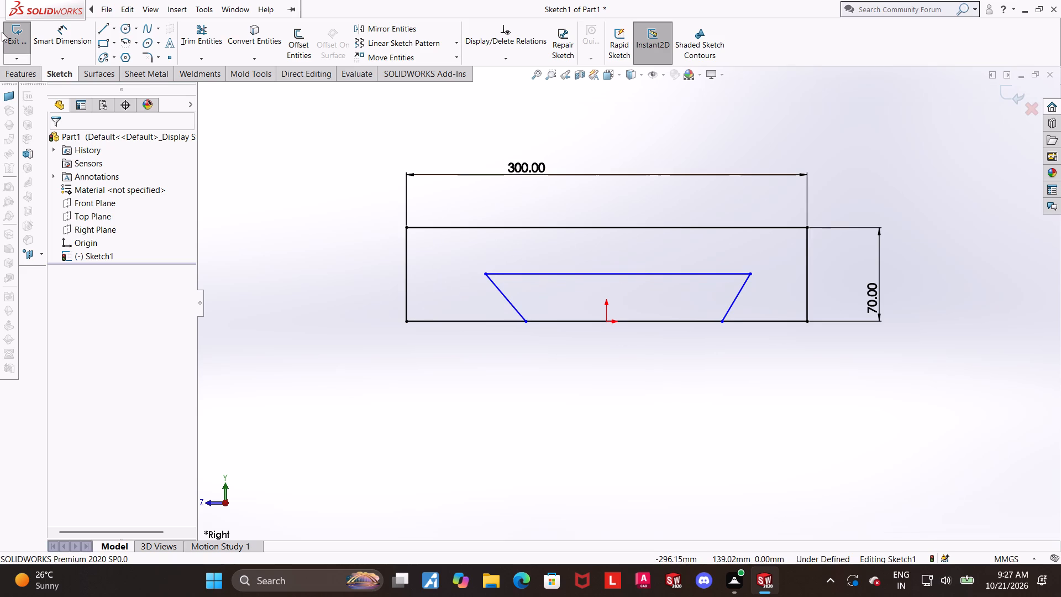
left_click(113, 29)
left_click(110, 50)
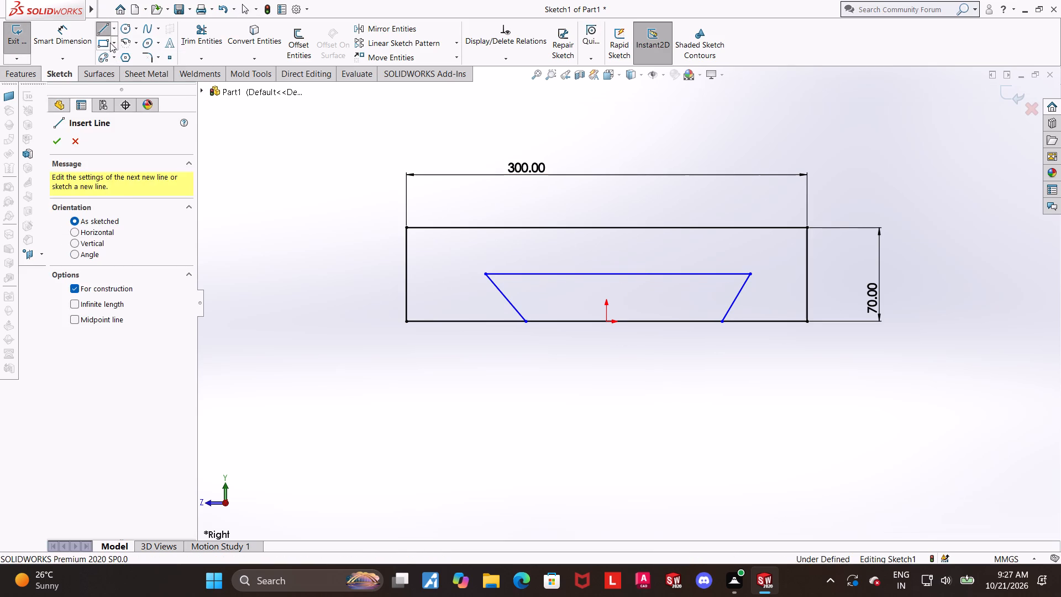
key("Escape")
left_click(113, 30)
left_click(115, 62)
left_click(608, 324)
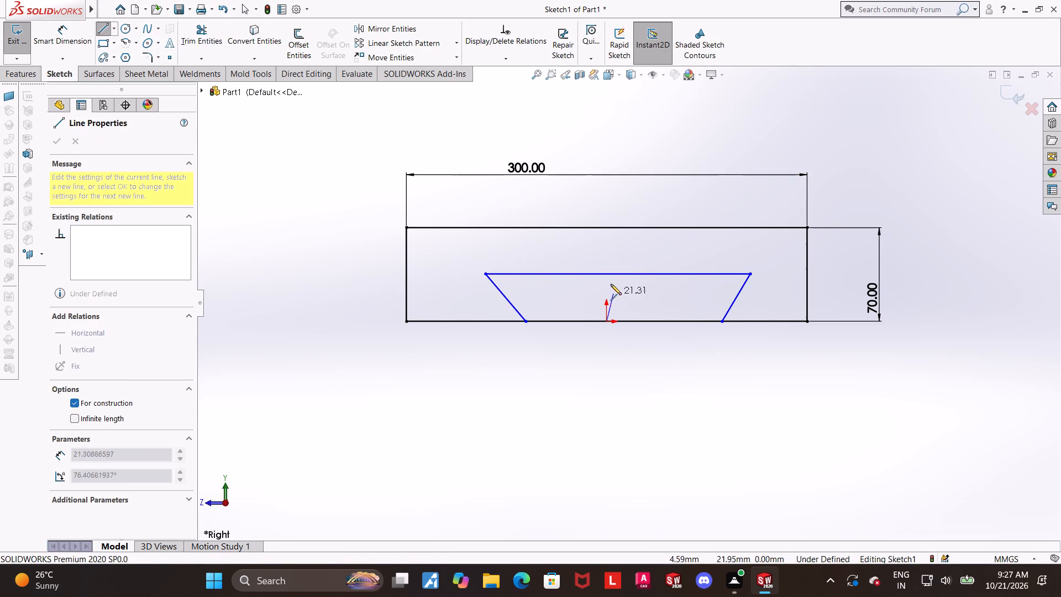
left_click(610, 282)
key("Escape")
key("Escape")
key("Escape")
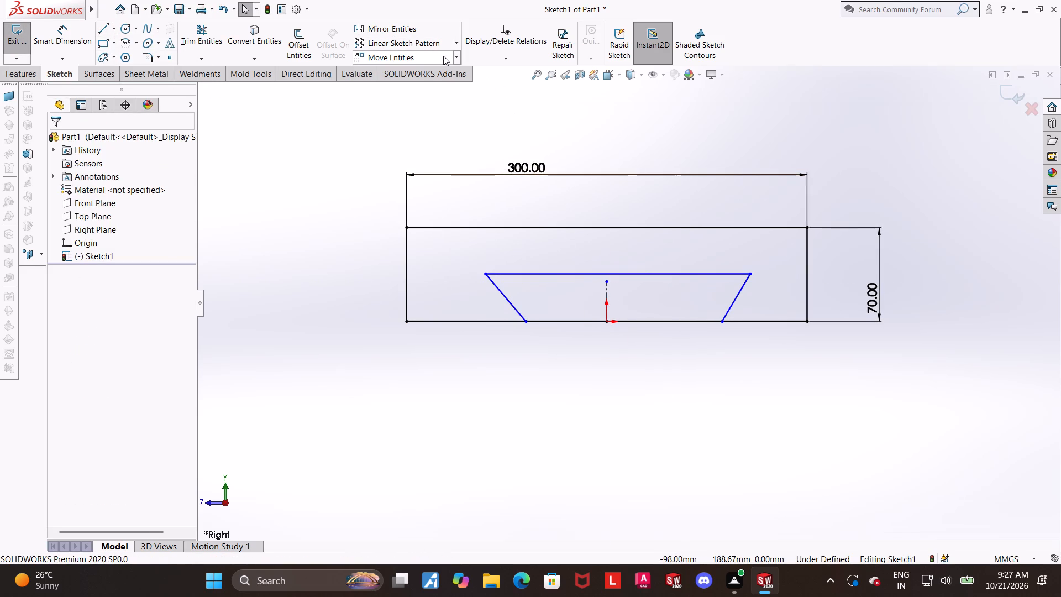
Trim away both portions of the rectangle's bottom edge between the dovetail's slanted sides.
left_click_drag(209, 34, 220, 40)
left_click_drag(578, 304, 587, 376)
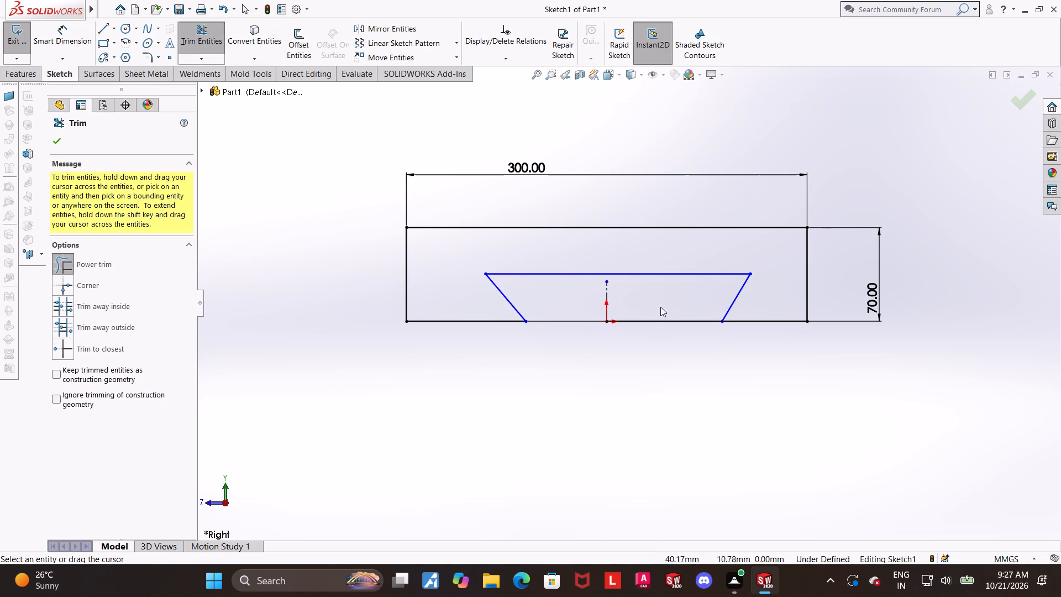
left_click_drag(660, 307, 654, 352)
key("Escape")
key("Escape")
Make the dovetail's two slanted sides Symmetric about the vertical centerline.
left_click(608, 286)
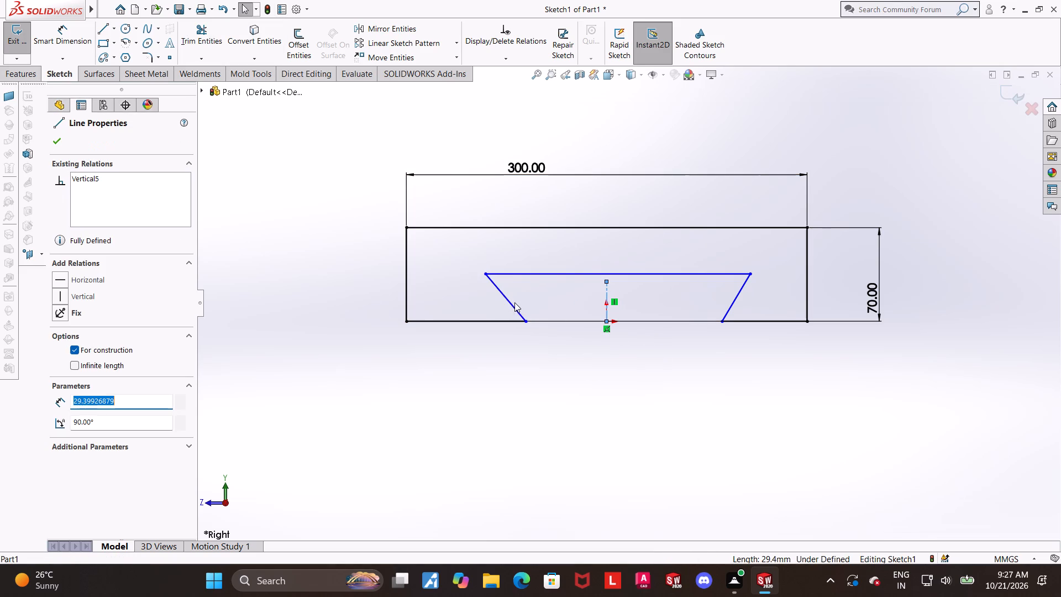
left_click(516, 302, "ctrl")
left_click(511, 304, "ctrl")
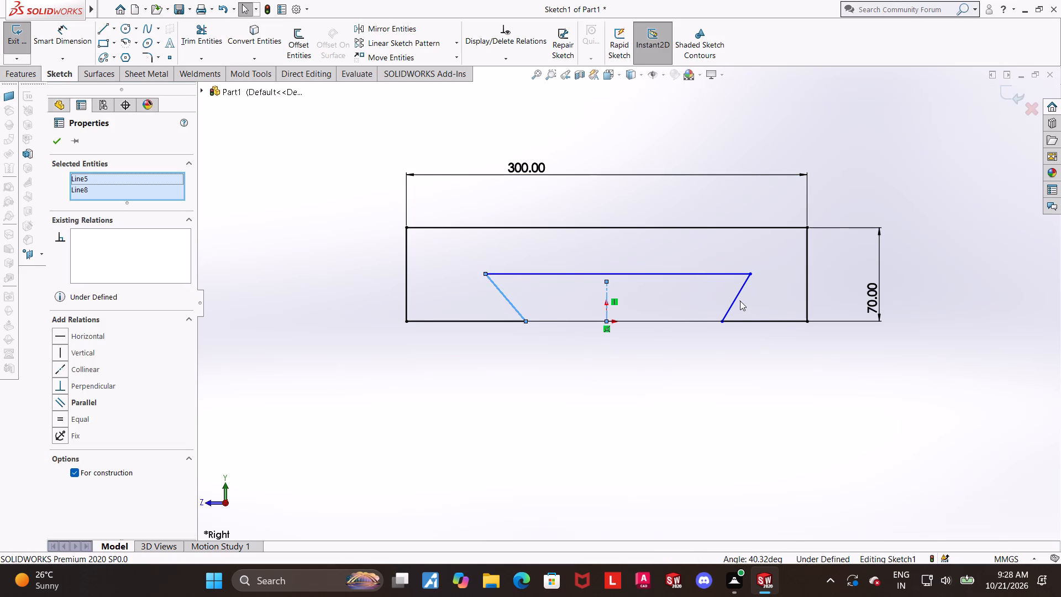
left_click(737, 298, "ctrl")
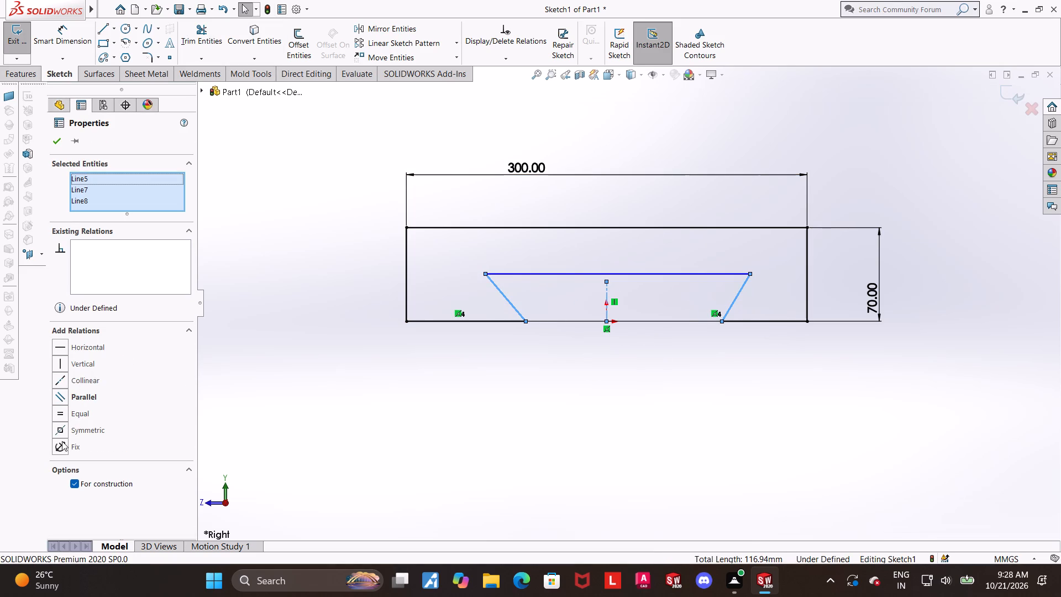
left_click(62, 434)
left_click(566, 396)
Dimension the angle between the dovetail's horizontal line and its left slanted side at 60 degrees.
scroll(731, 273, "down", 1)
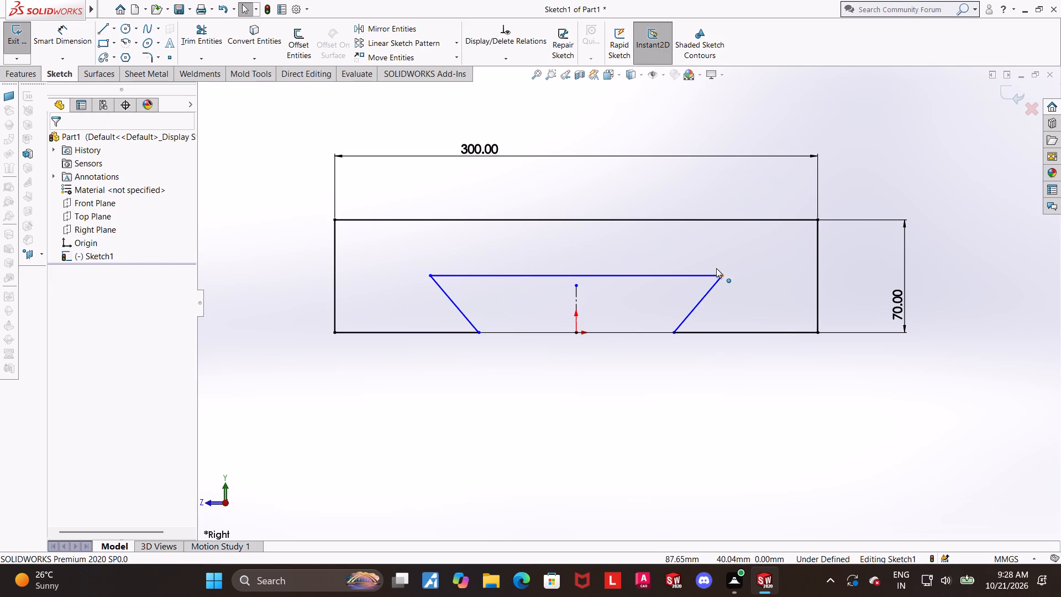
left_click(51, 7)
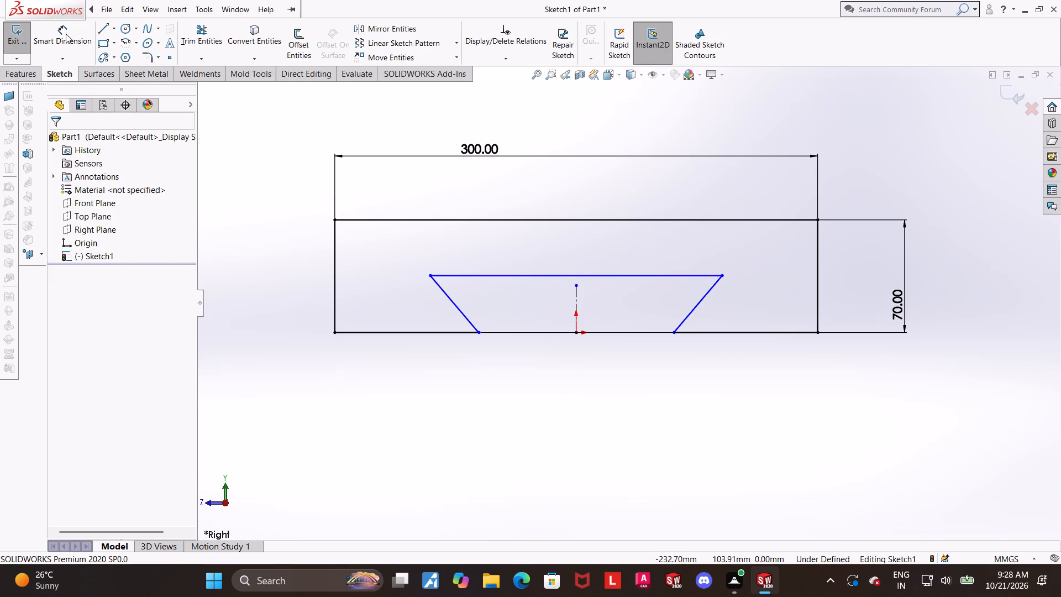
left_click(62, 29)
left_click(452, 272)
double_click(454, 272)
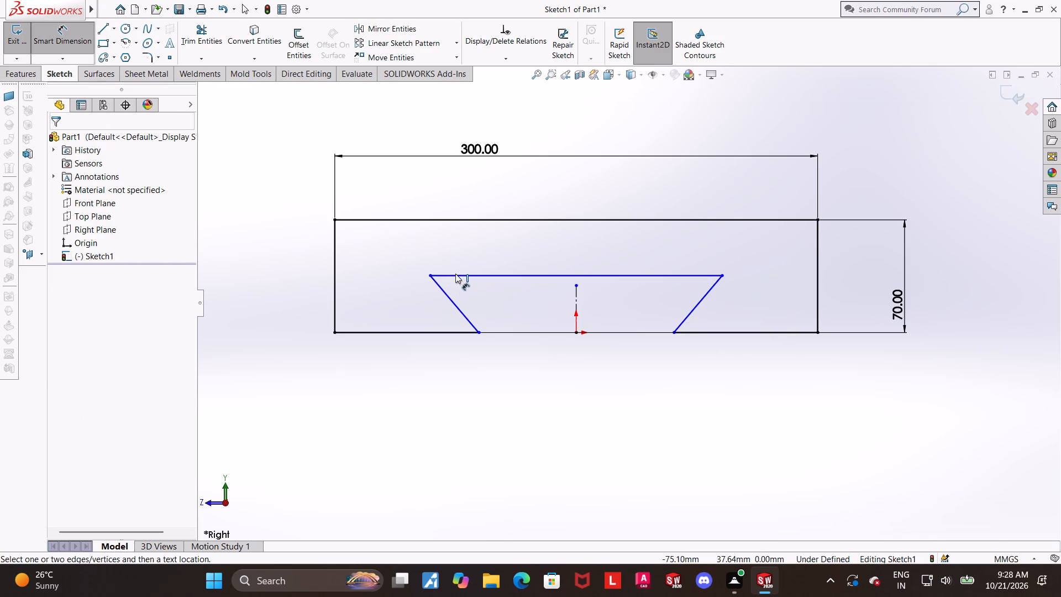
left_click(450, 297)
left_click(477, 295)
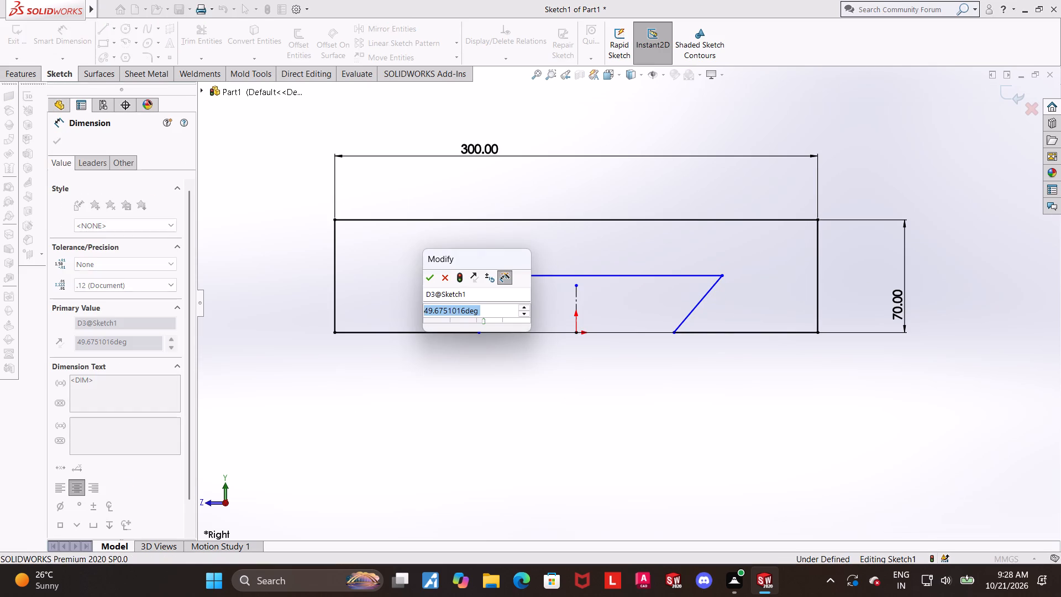
type("60")
key("Return")
key("Escape")
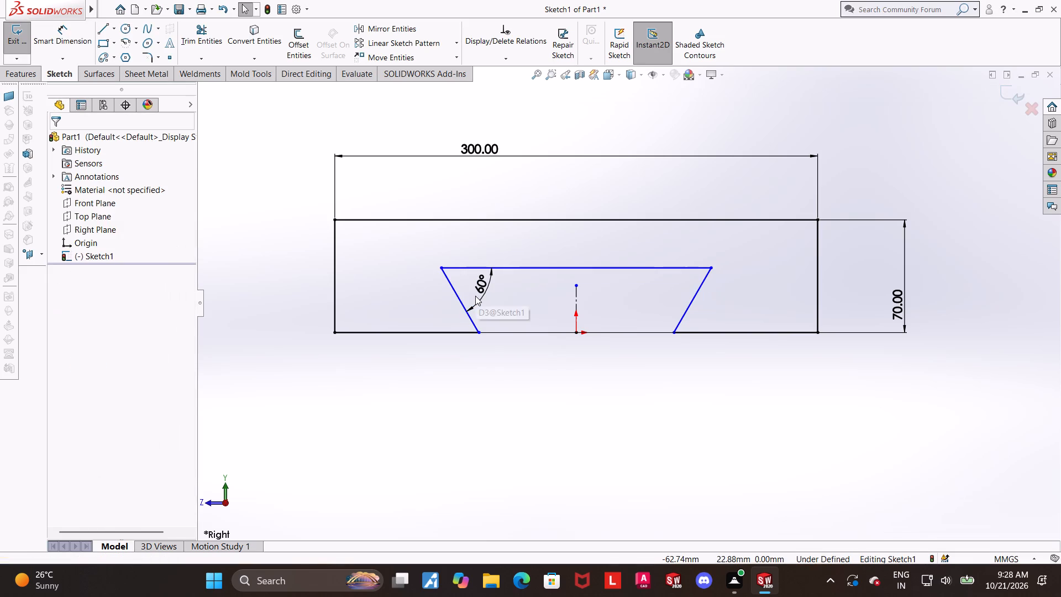
Dimension the dovetail's height from the block's bottom edge to its upper right corner at 30 mm.
left_click(79, 45)
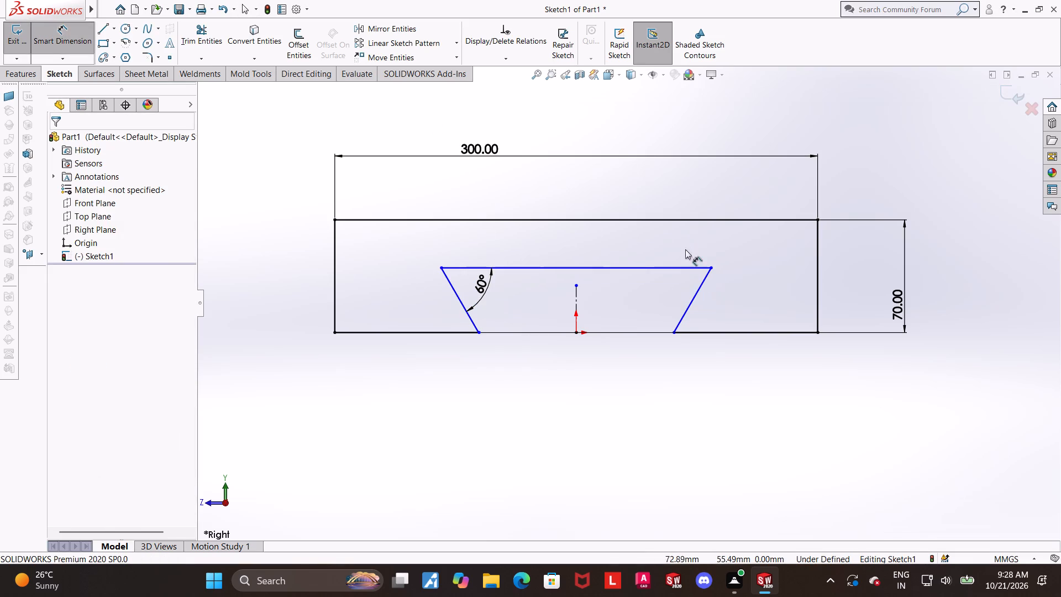
left_click(713, 267)
left_click(730, 333)
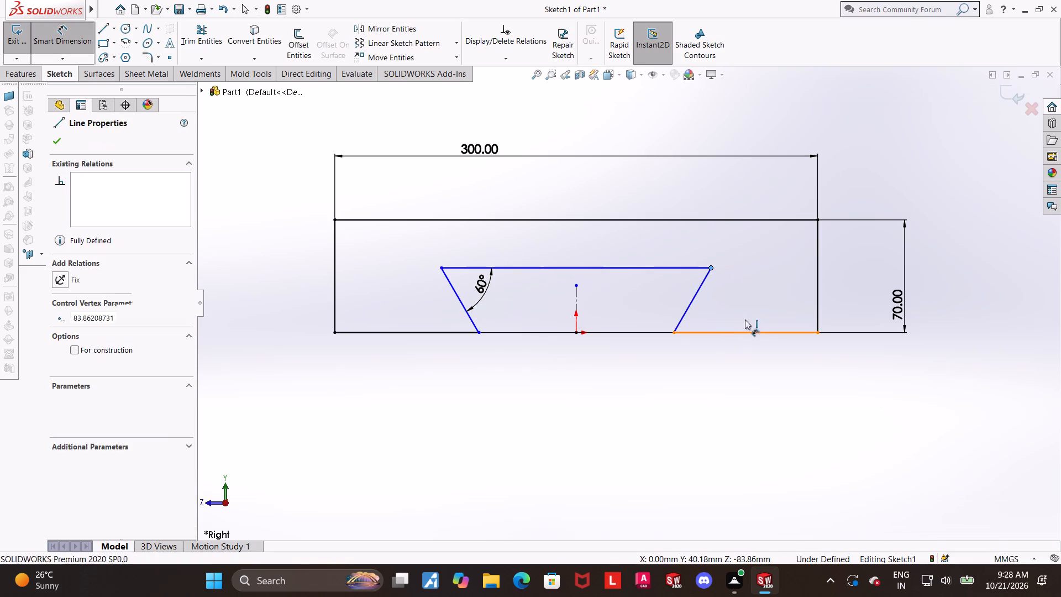
left_click(769, 308)
type("30")
key("Return")
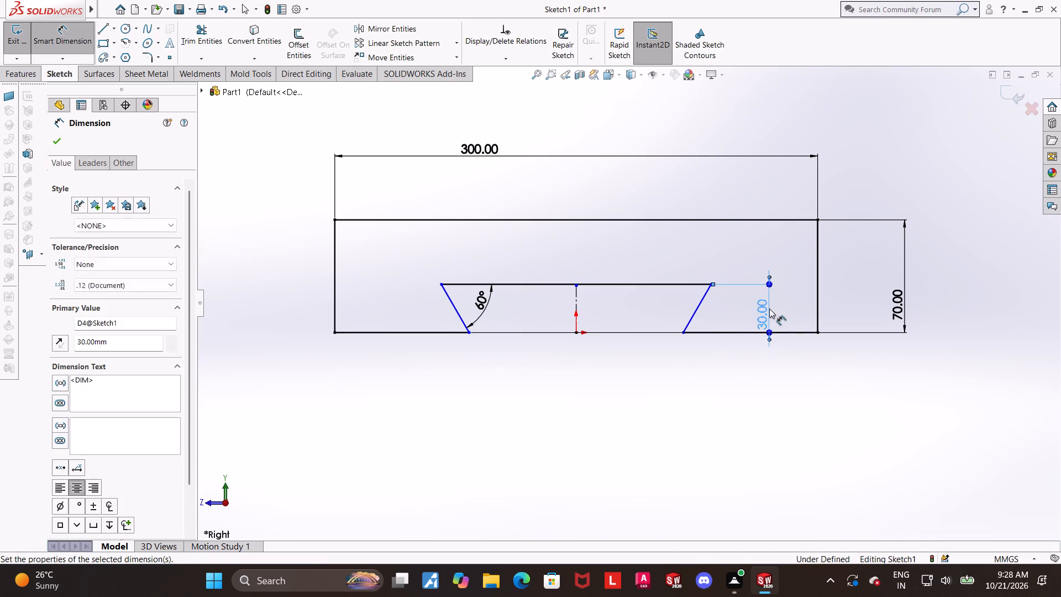
key("Escape")
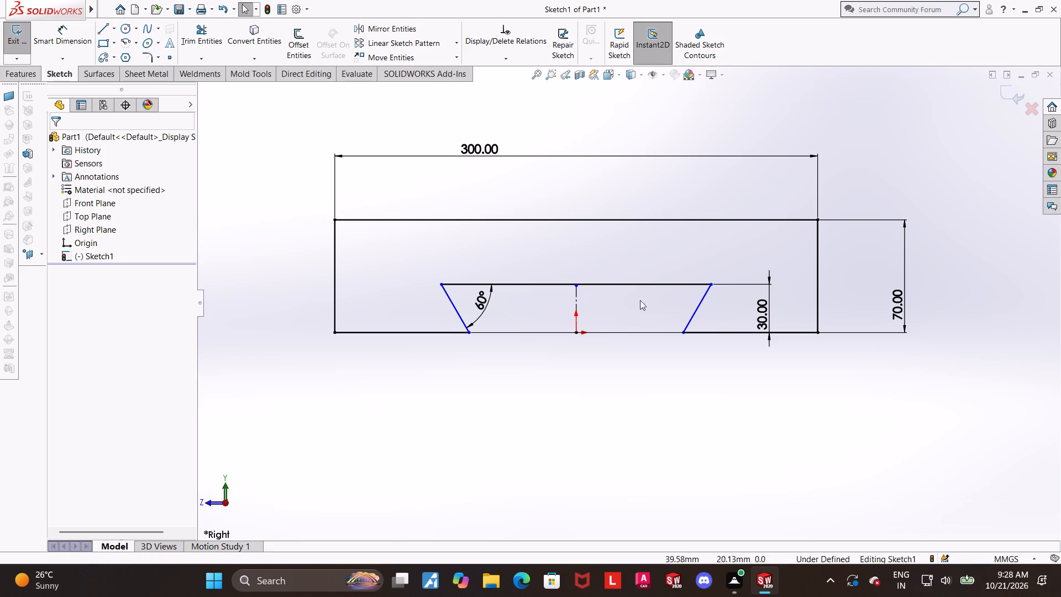
Dimension the horizontal distance between the dovetail's two upper corners at 170 mm, placed below the profile.
left_click(78, 41)
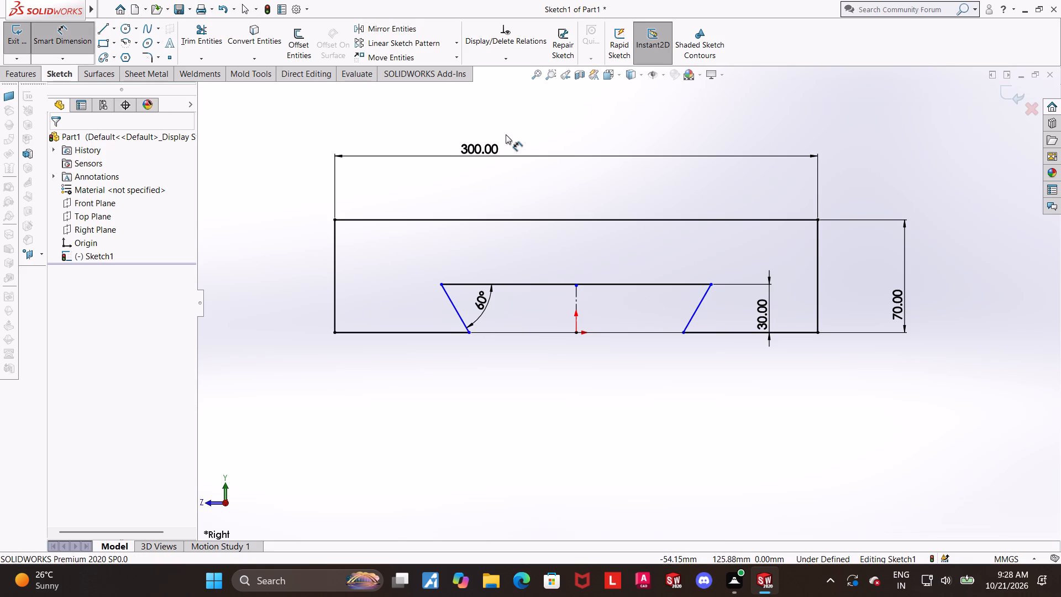
left_click(441, 285)
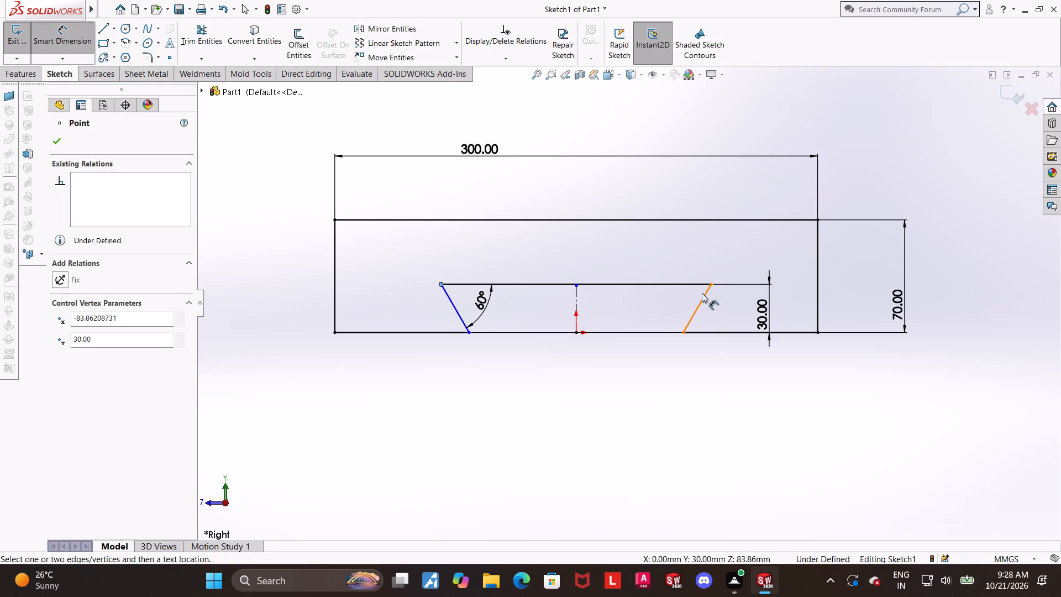
left_click(713, 289)
left_click(713, 286)
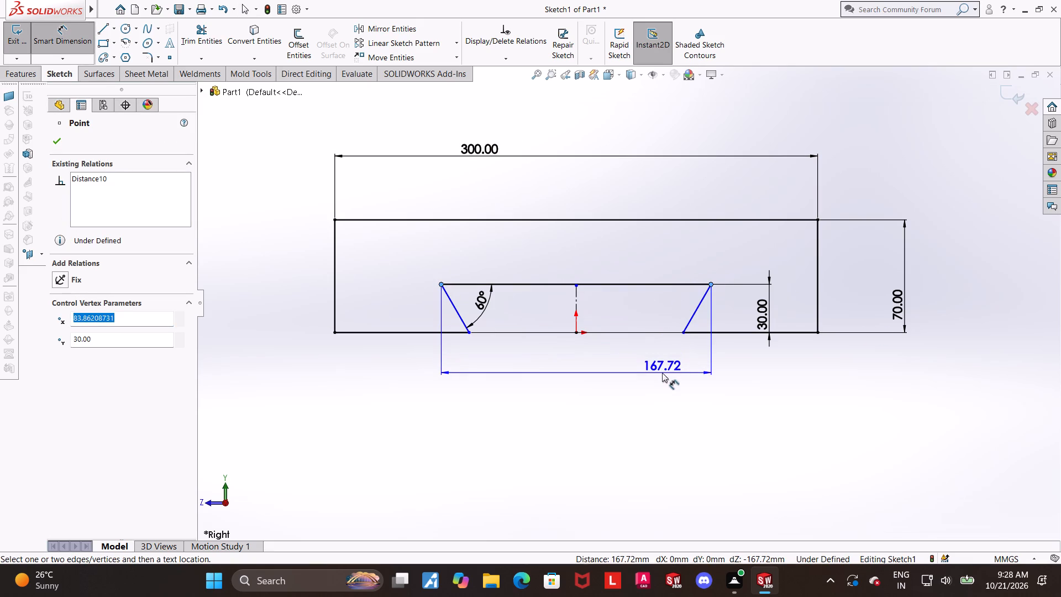
left_click(662, 373)
key("1")
type("70")
key("Return")
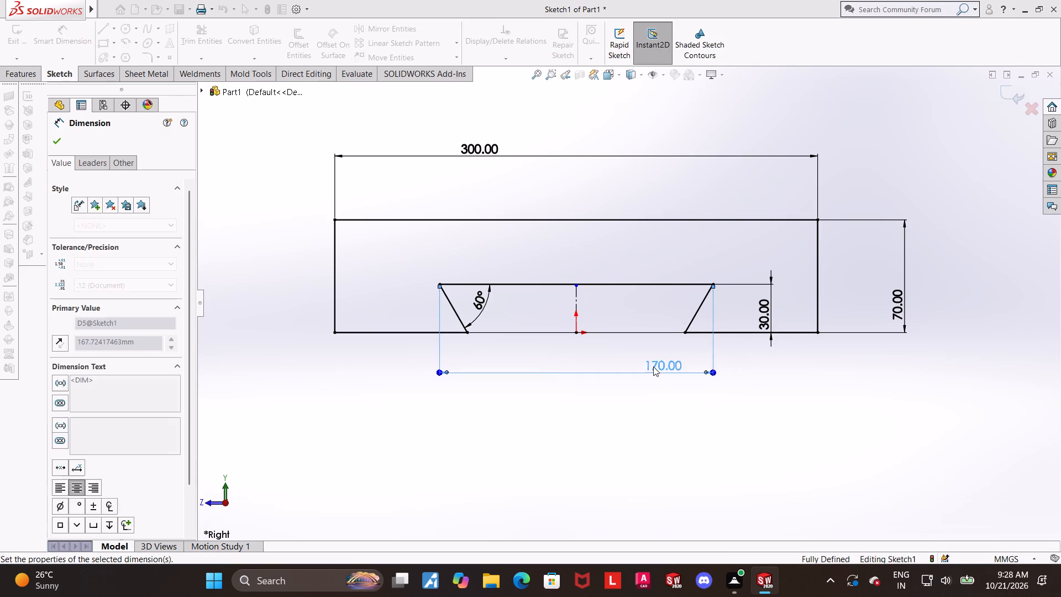
key("Escape")
left_click(540, 425)
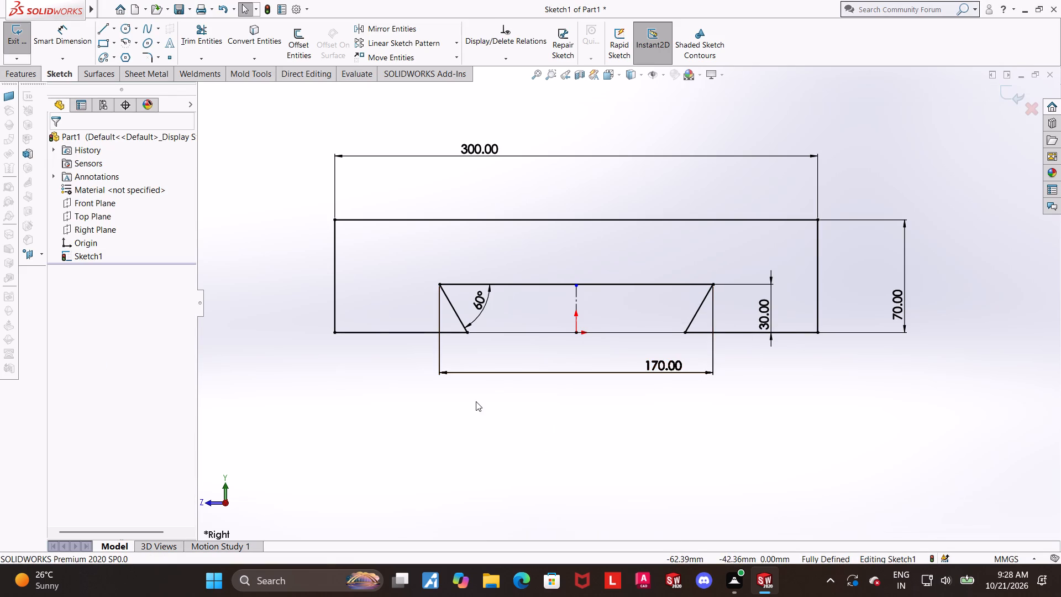
scroll(476, 401, "up", 1)
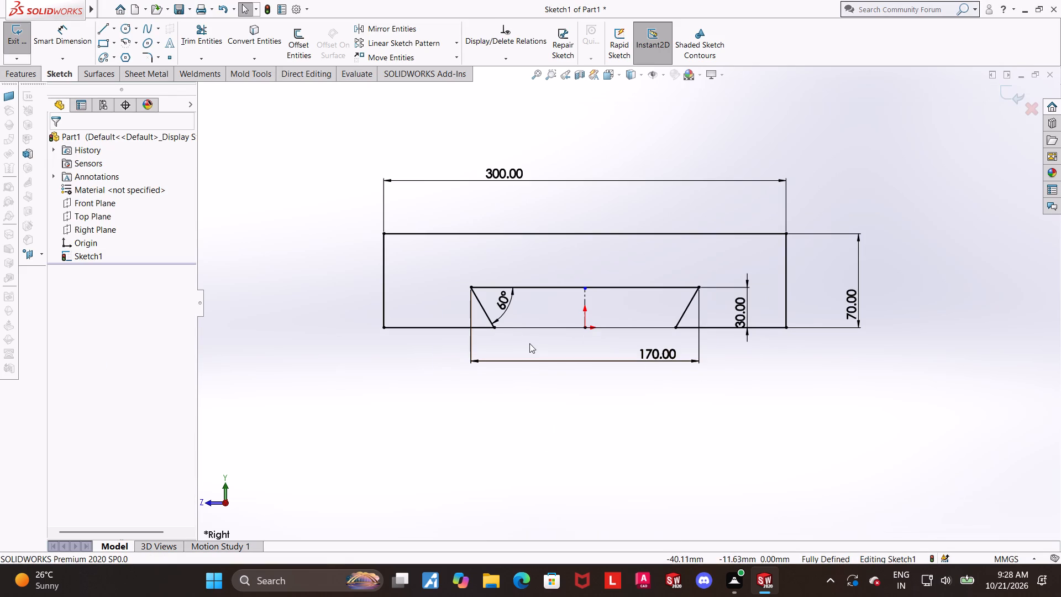
left_click(602, 404)
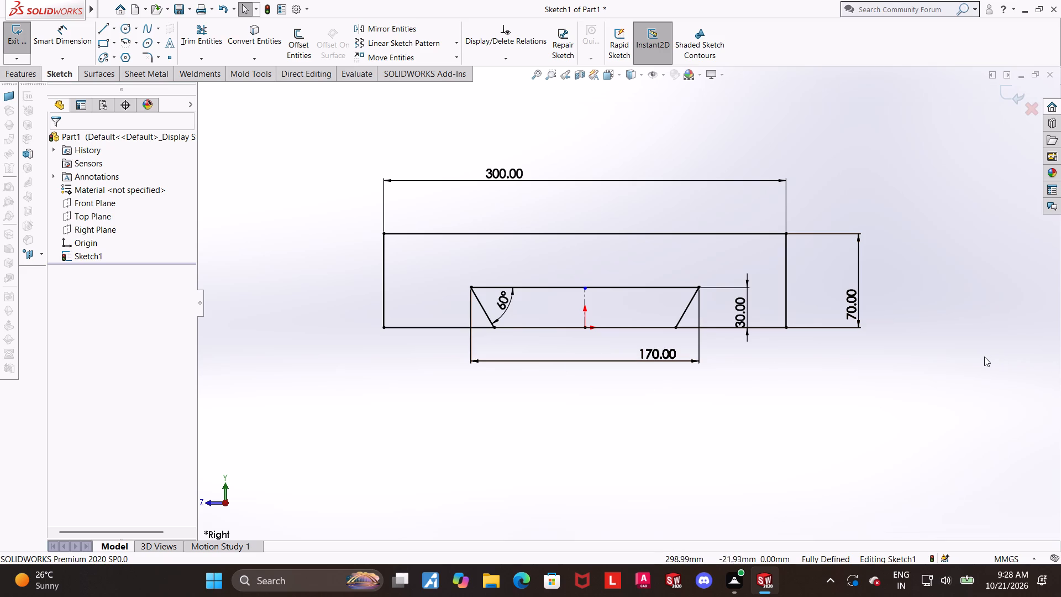
Exit the sketch and extrude the dovetail block profile 450 mm with the Mid Plane end condition.
left_click(1017, 96)
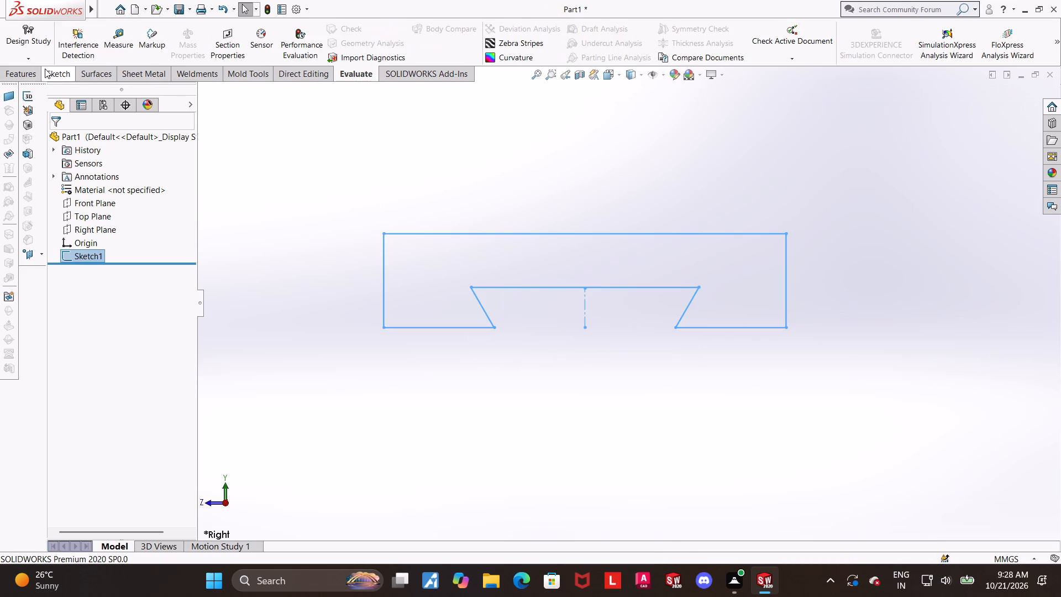
left_click(11, 81)
left_click(25, 33)
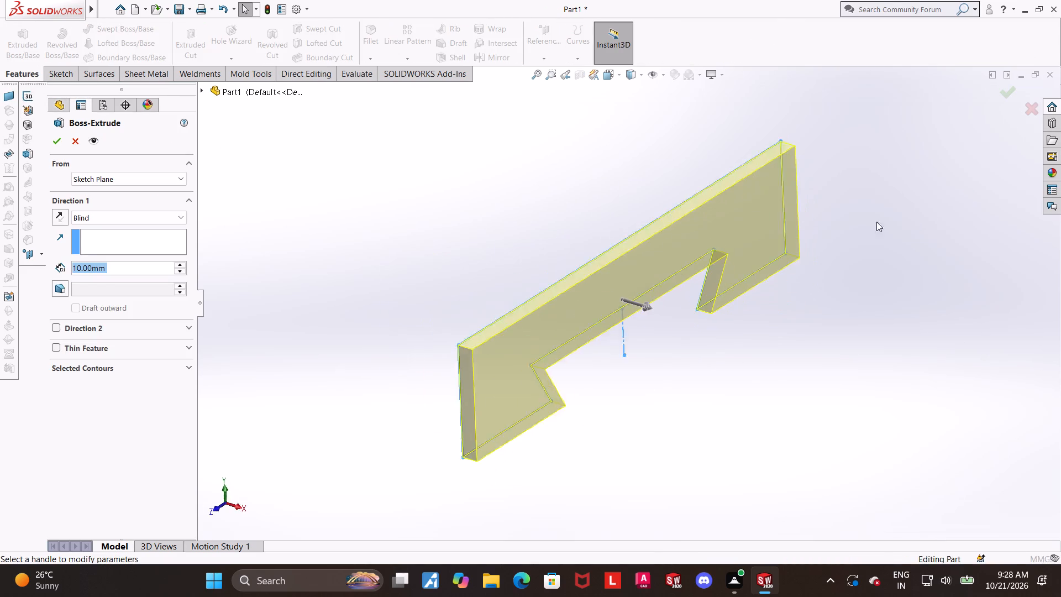
left_click(104, 220)
left_click(97, 274)
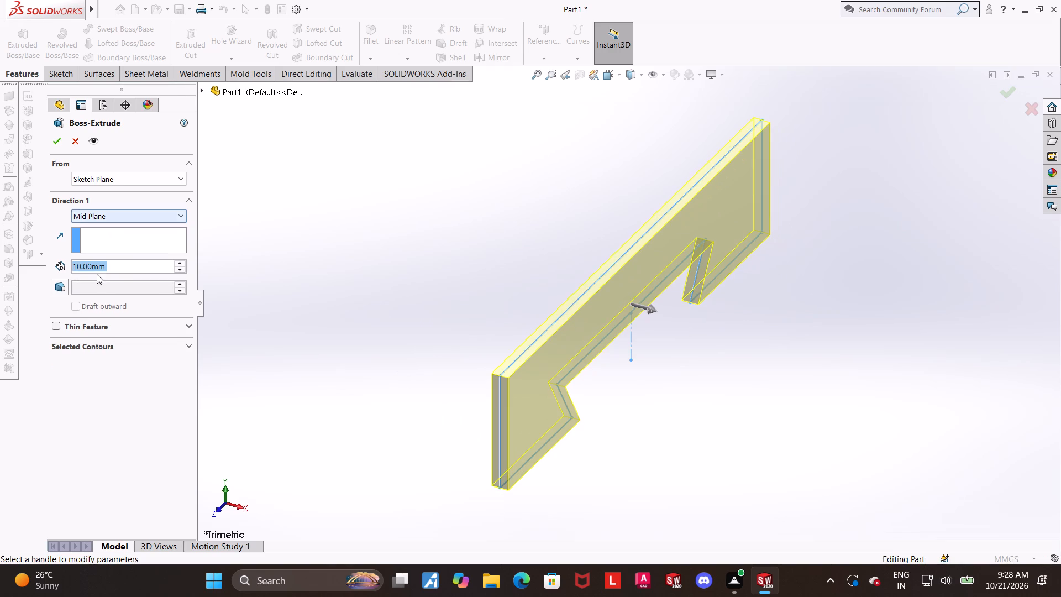
type("450")
key("Return")
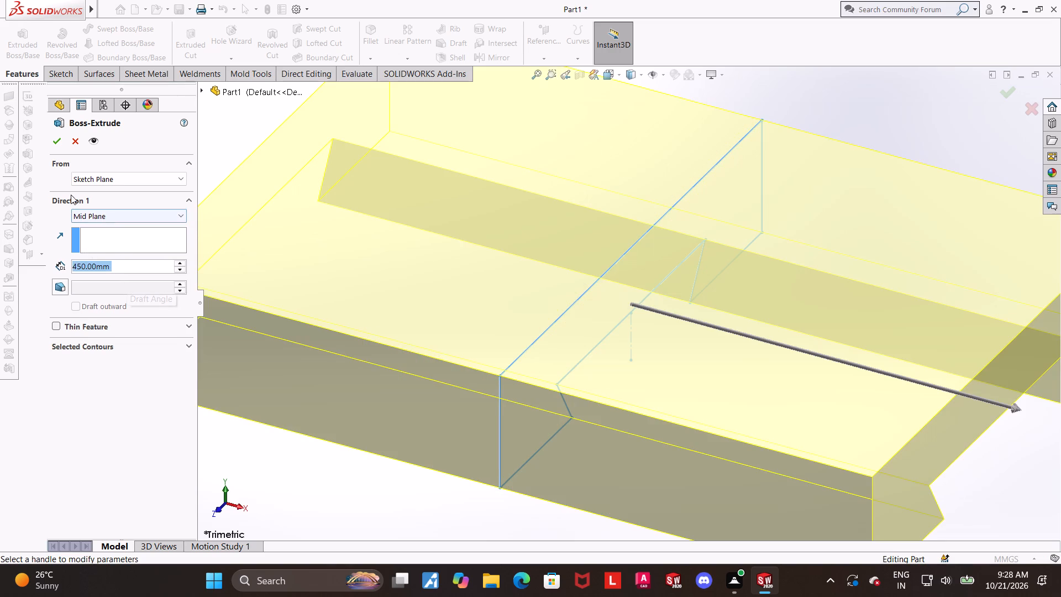
left_click(56, 140)
scroll(389, 391, "up", 2)
scroll(889, 441, "up", 1)
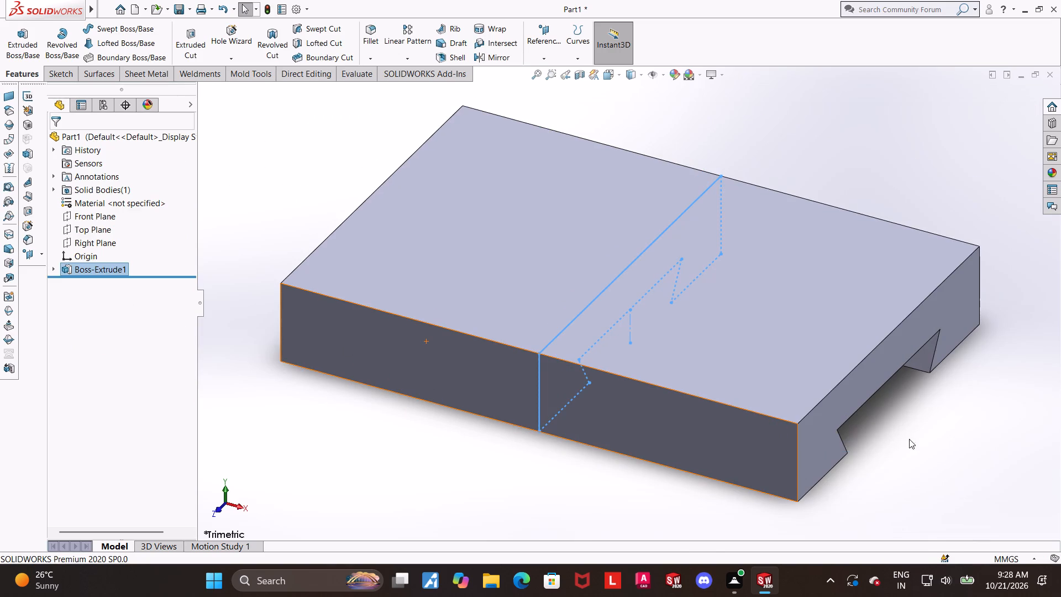
left_click(921, 432)
On the block's top face, sketch a center rectangle about 320 by 208 mm centered on the origin.
middle_click_drag(847, 391, 792, 353)
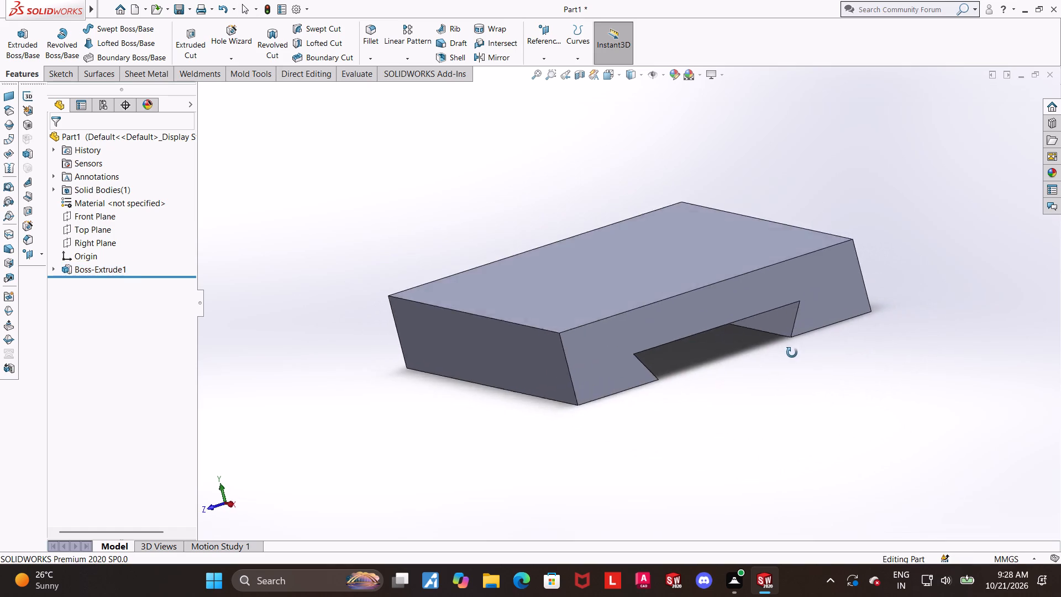
middle_click_drag(792, 353, 812, 384)
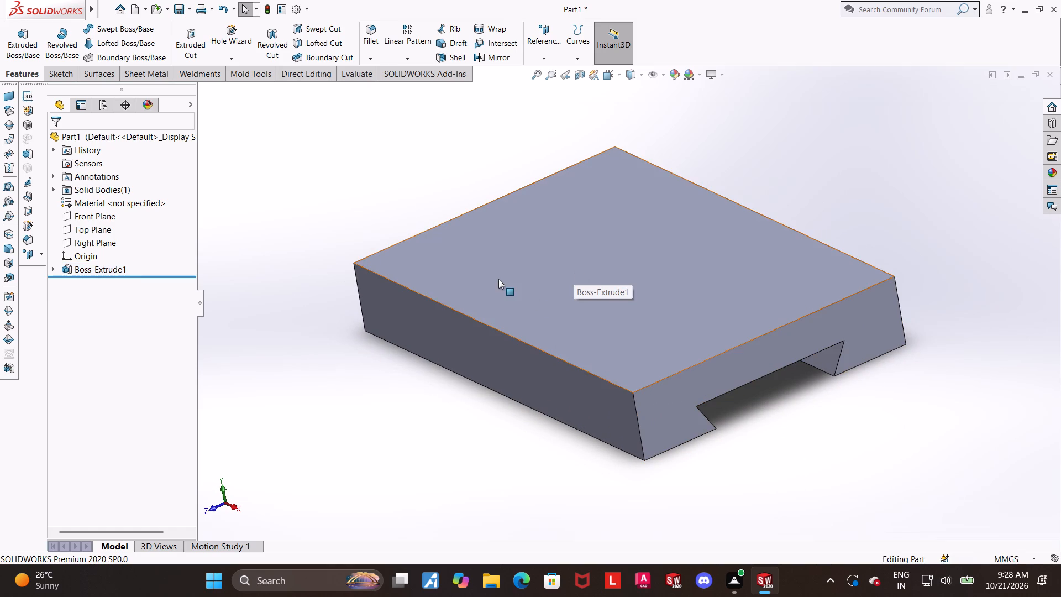
left_click(493, 258)
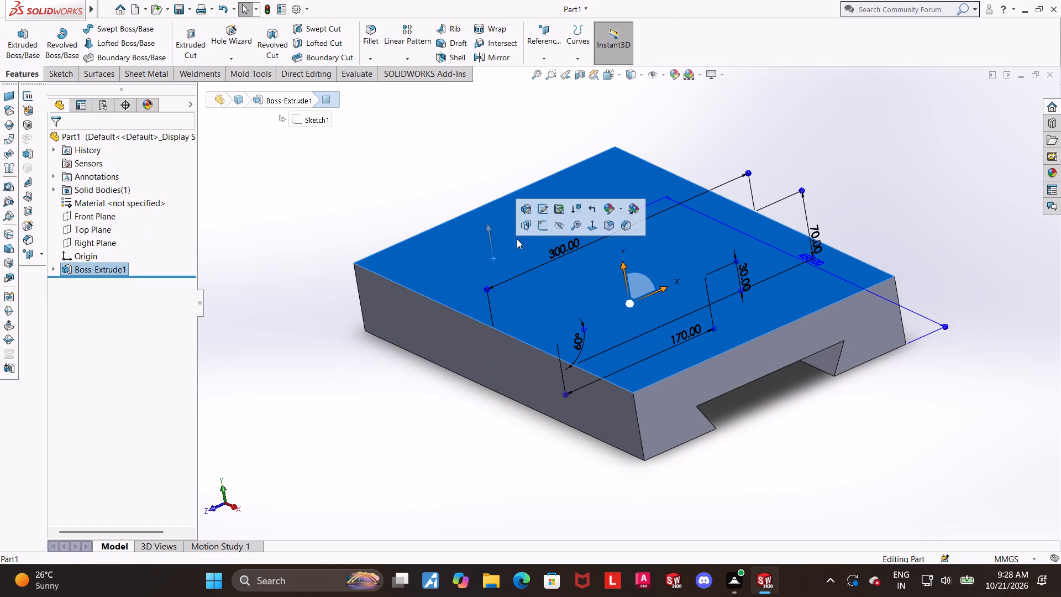
left_click(539, 224)
left_click(97, 279)
left_click(115, 270)
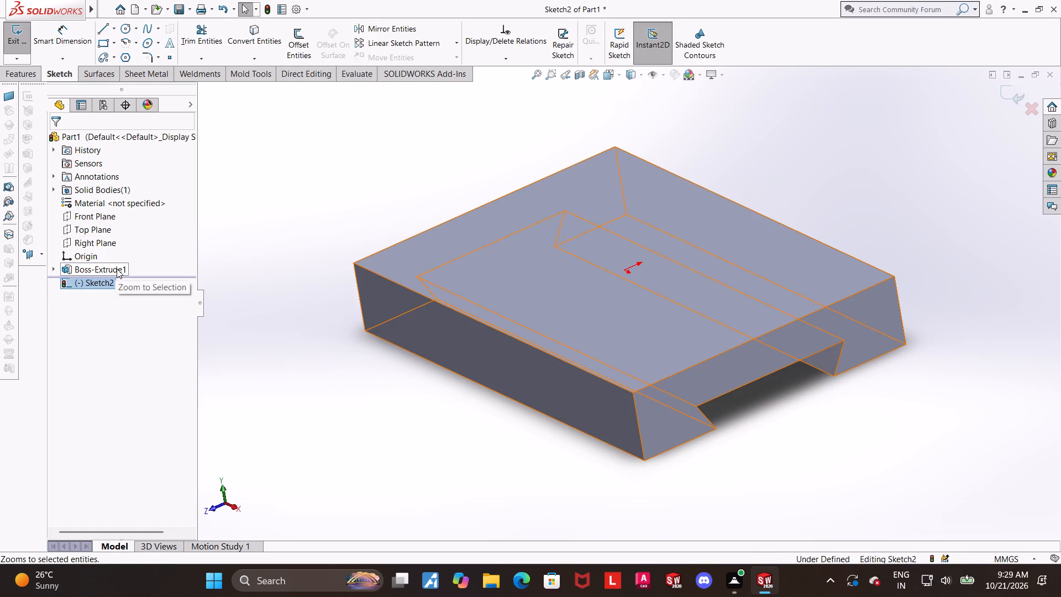
left_click(107, 286)
left_click(136, 269)
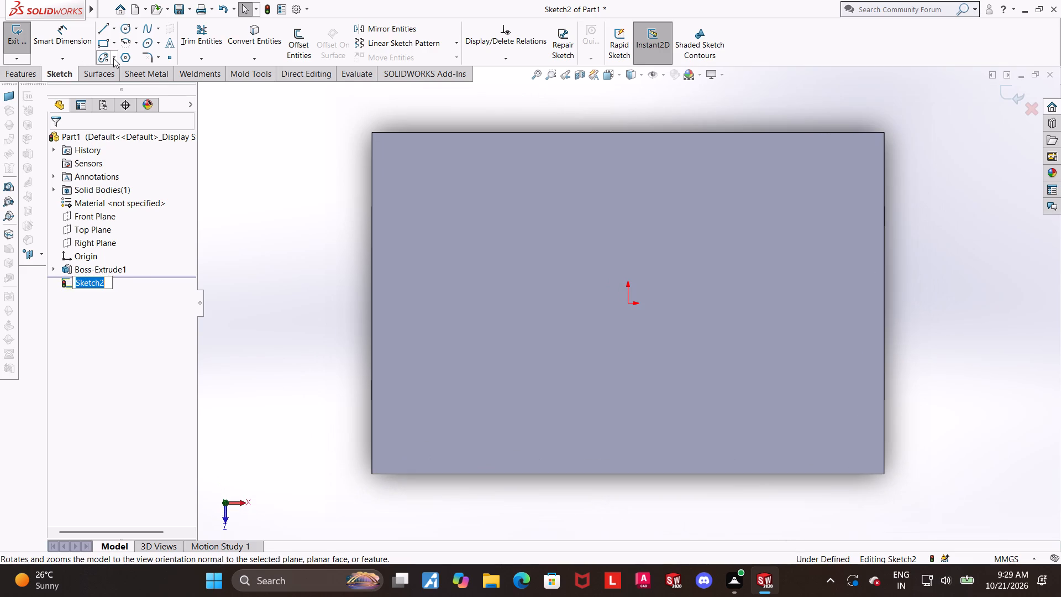
left_click(115, 40)
left_click(113, 70)
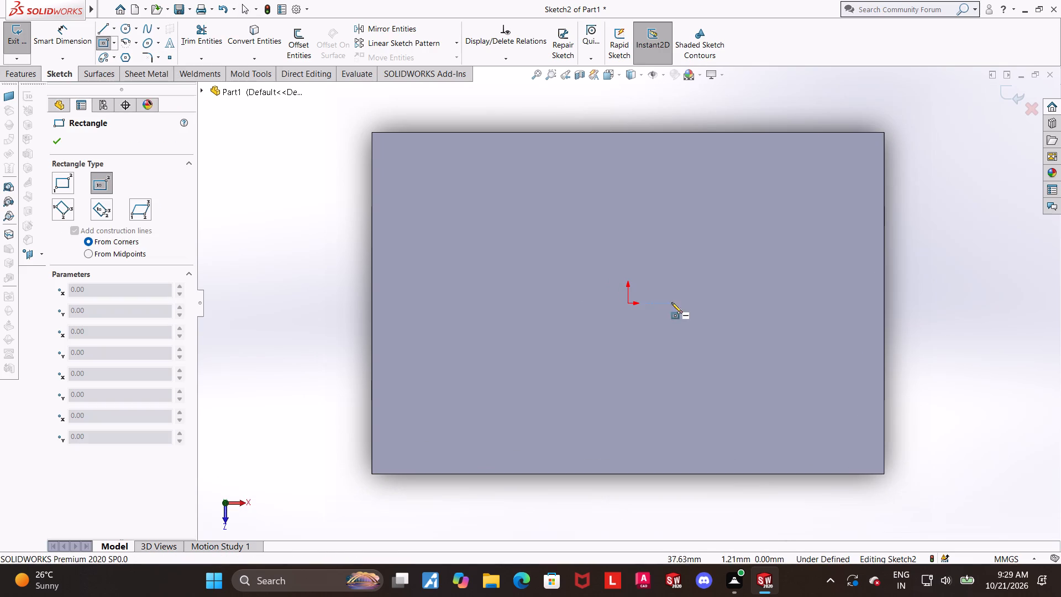
left_click(629, 302)
left_click(810, 185)
key("Escape")
key("Escape")
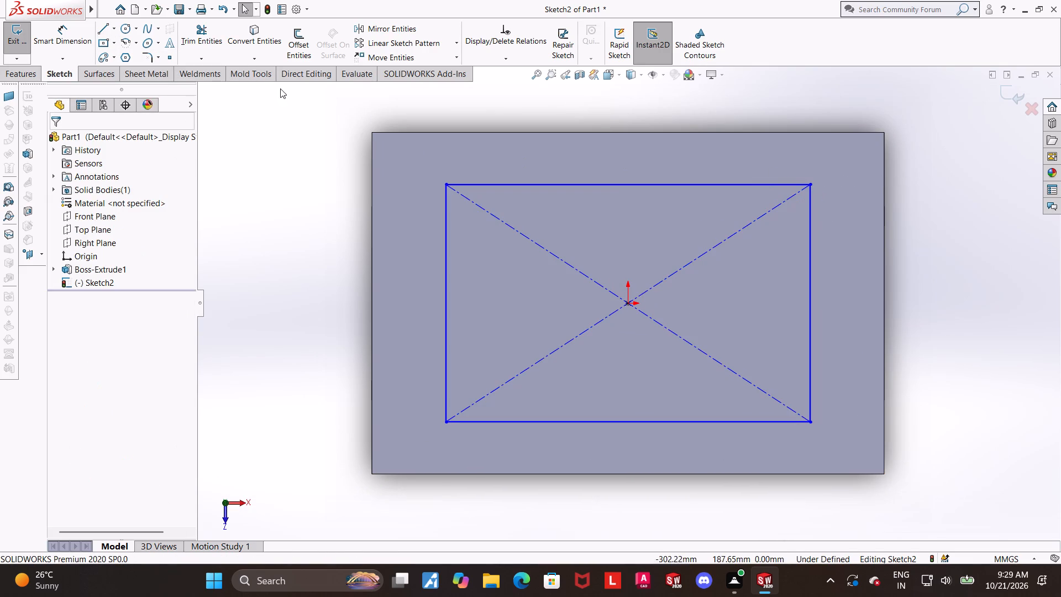
Round all four corners of the rectangle with 50 mm sketch fillets.
left_click(146, 56)
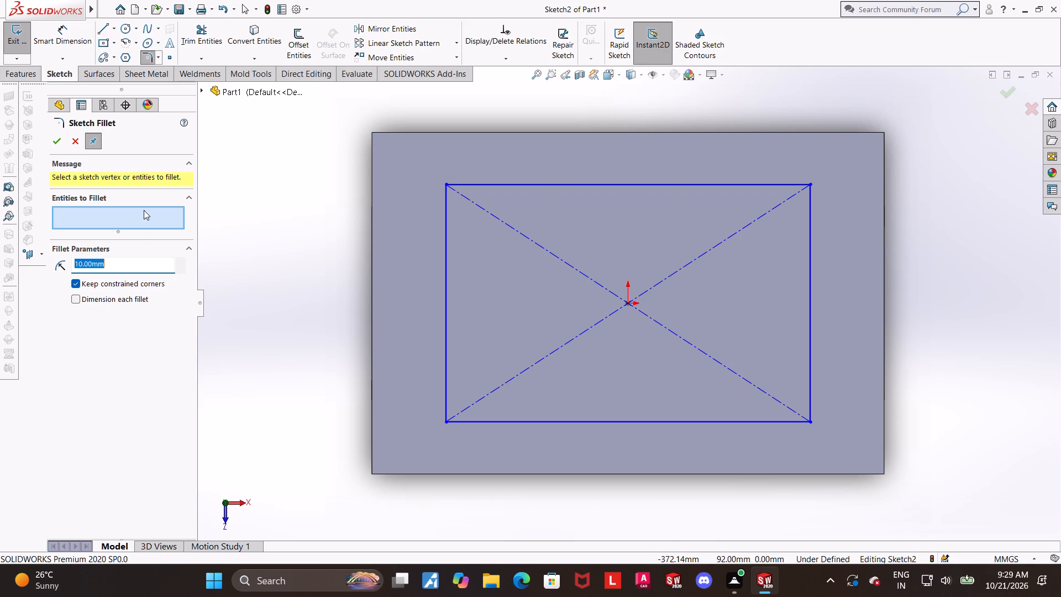
type("50")
key("Return")
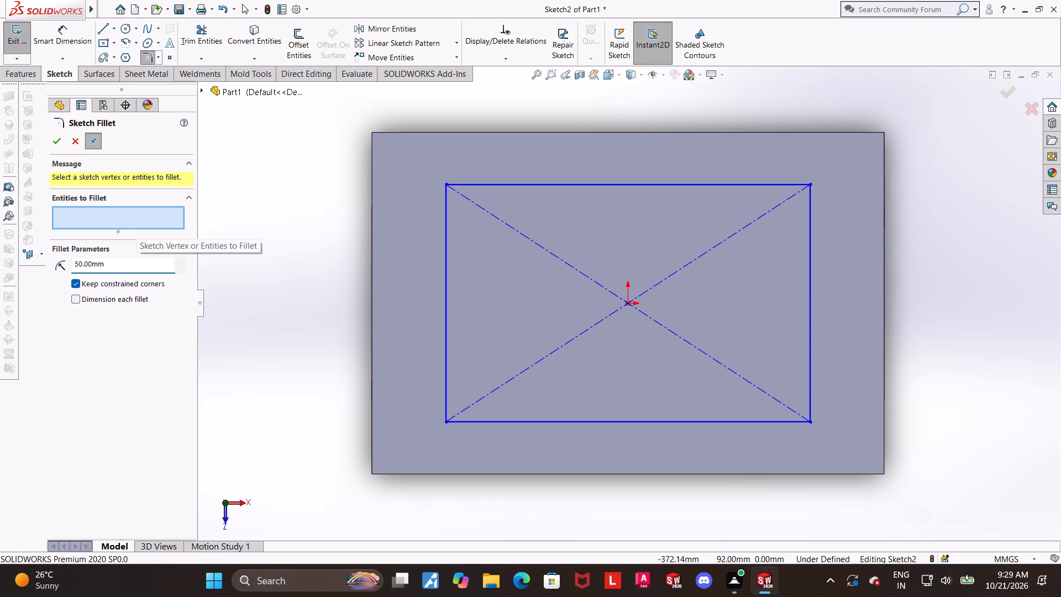
left_click(447, 186)
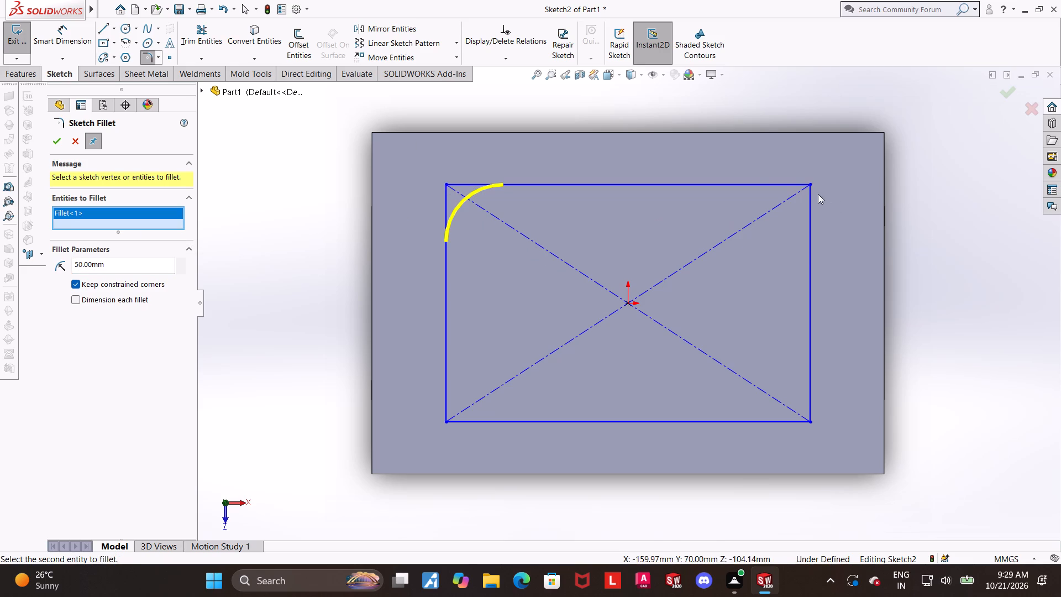
left_click(809, 186)
left_click(812, 422)
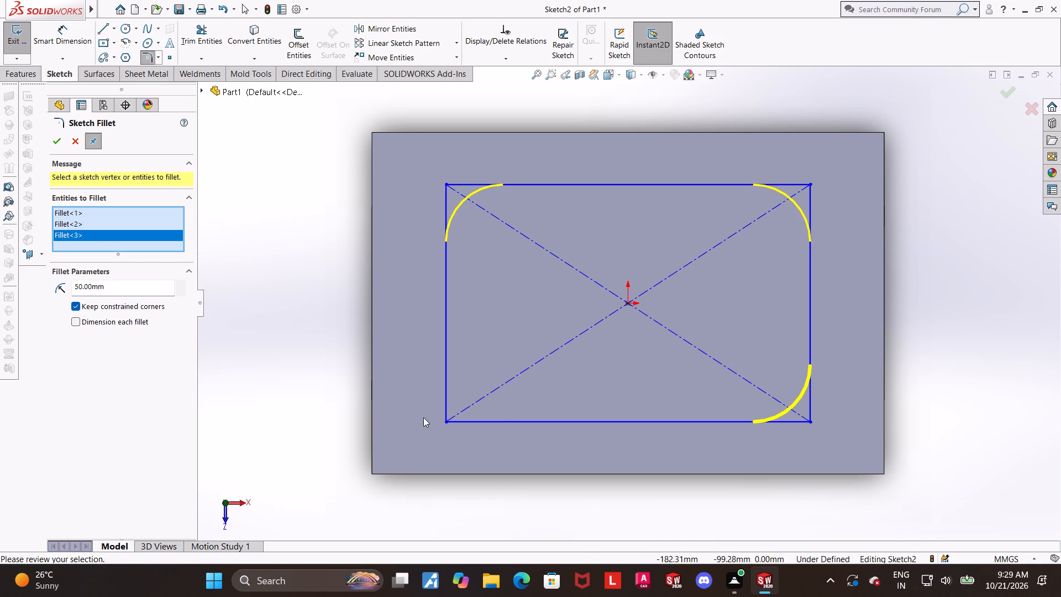
left_click(447, 420)
left_click(59, 145)
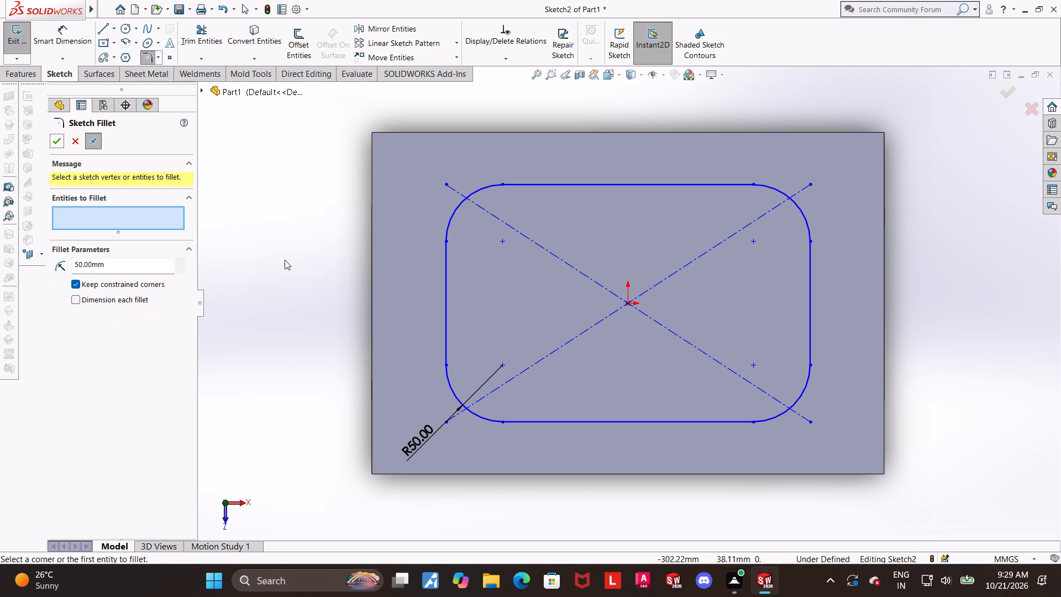
left_click(285, 260)
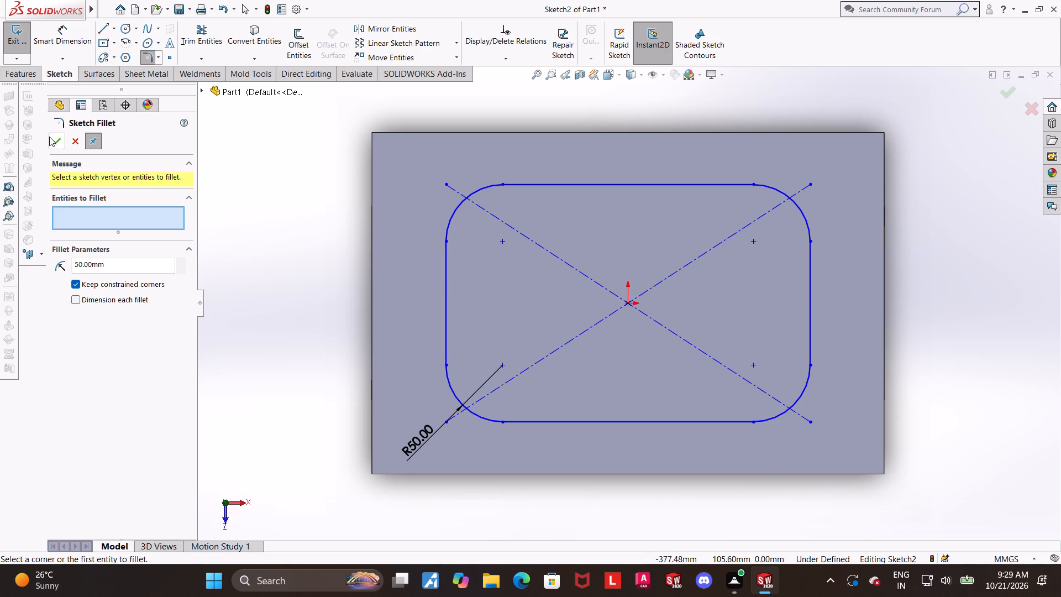
left_click(52, 138)
scroll(1059, 307, "up", 2)
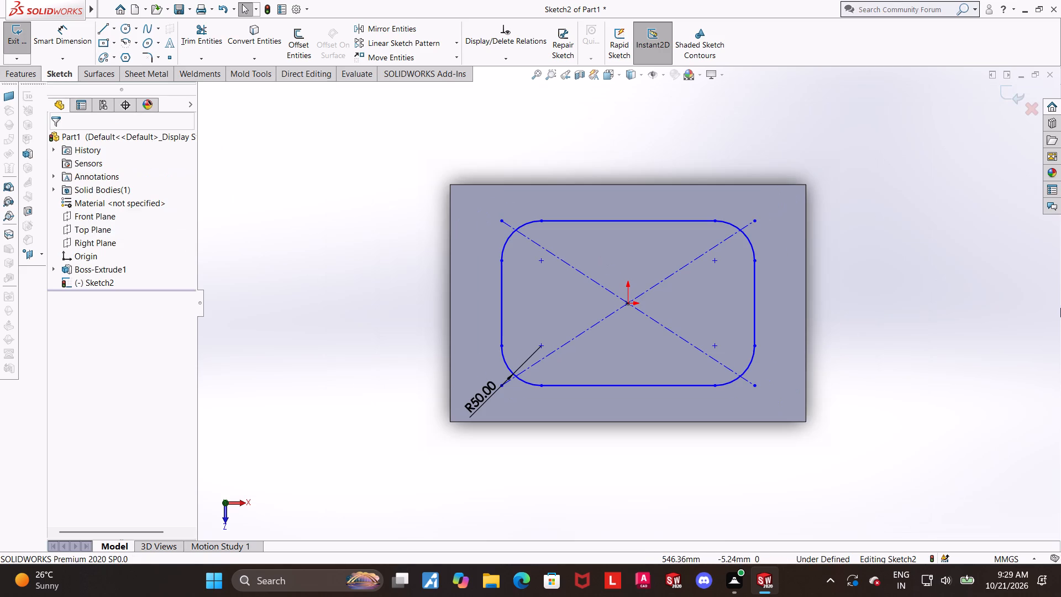
Dimension the distance between the rounded rectangle's two vertical sides at 360 mm, placed above the block.
scroll(1060, 320, "down", 2)
scroll(718, 306, "down", 1)
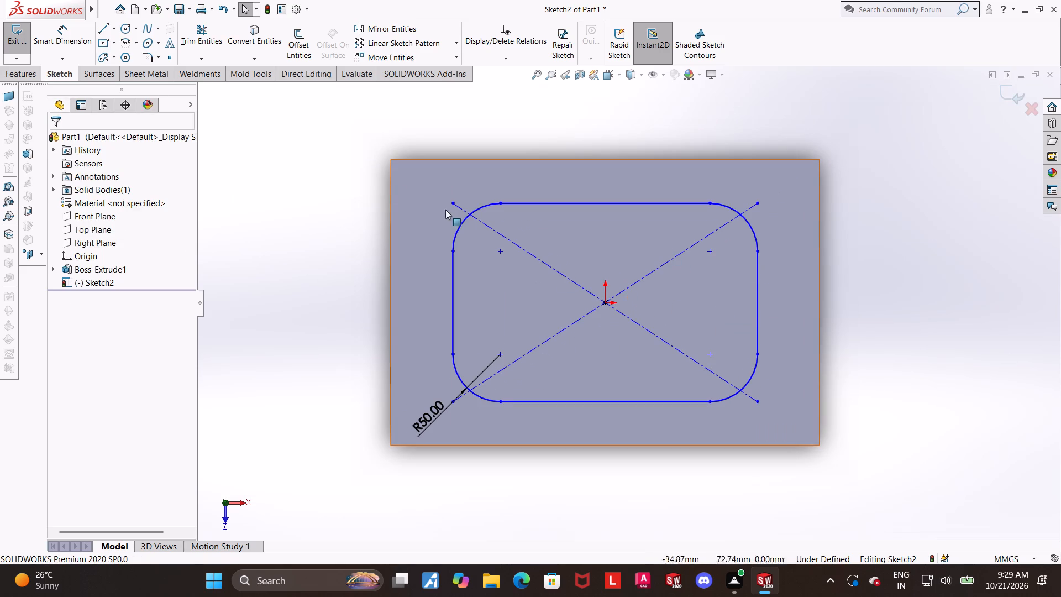
left_click_drag(54, 37, 65, 38)
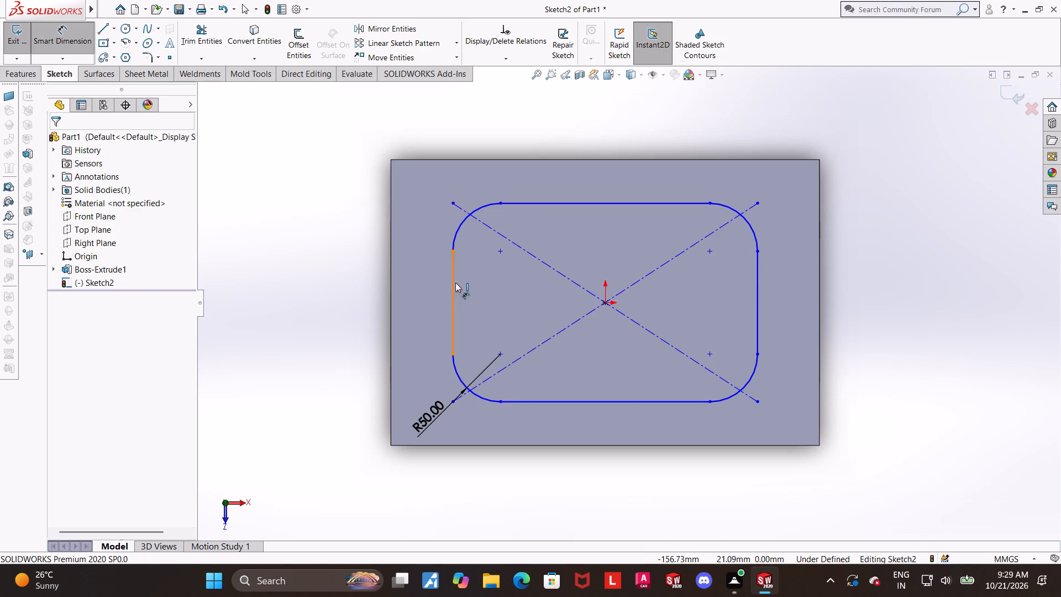
double_click(449, 279)
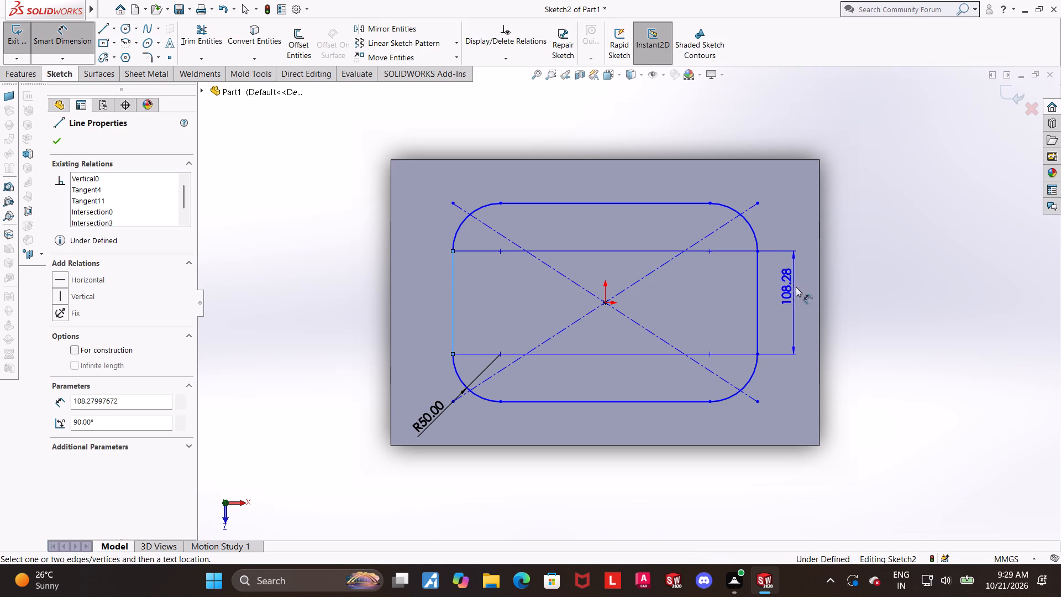
left_click(757, 280)
scroll(757, 281, "down", 1)
scroll(671, 154, "up", 1)
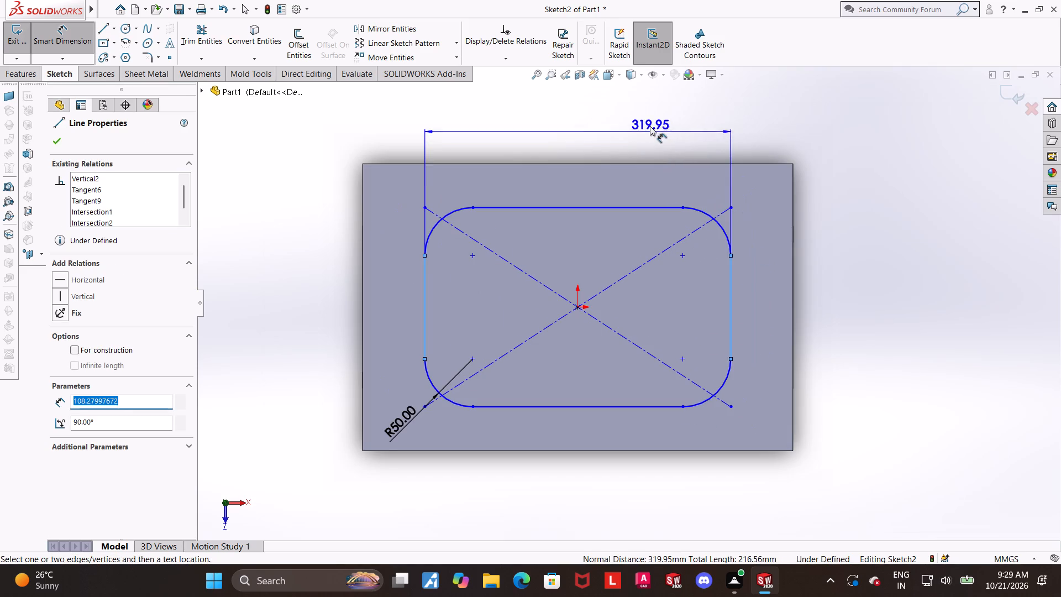
left_click(650, 126)
type("360")
key("Return")
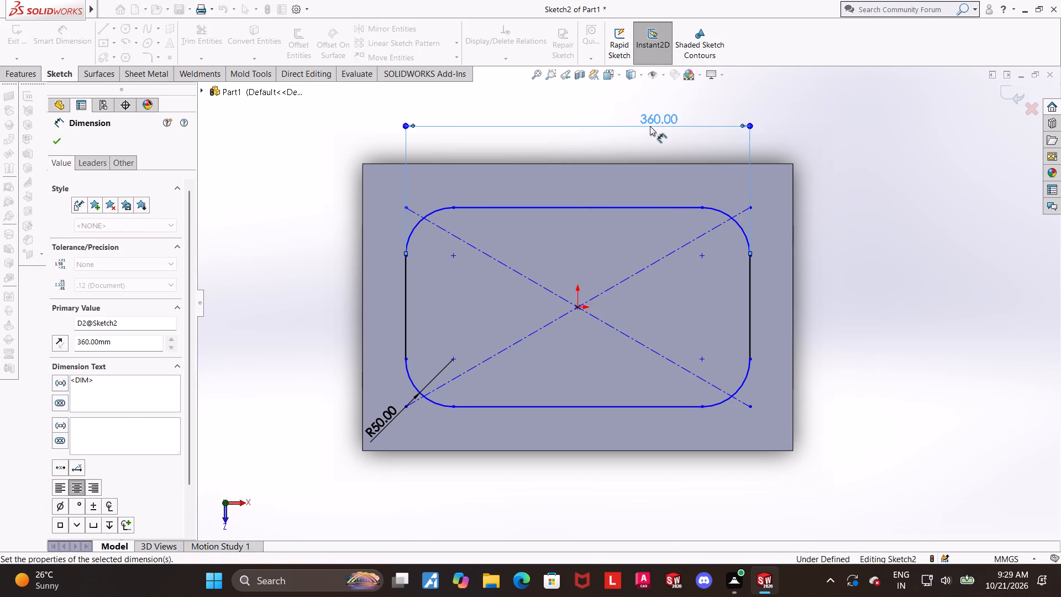
key("Escape")
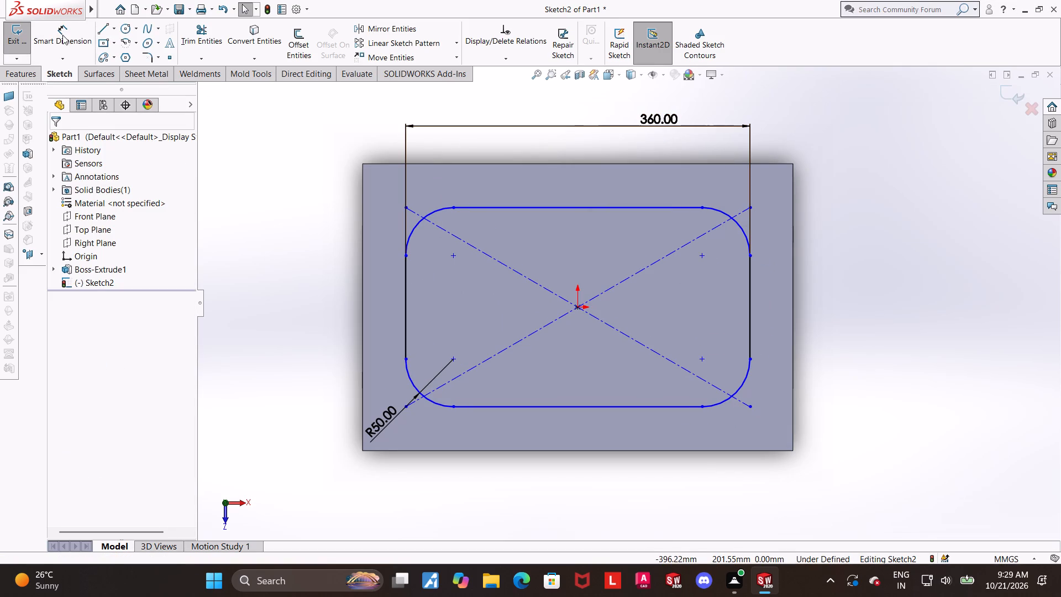
Dimension the distance between the rounded rectangle's two horizontal sides at 260 mm, placed beside the block.
left_click(62, 35)
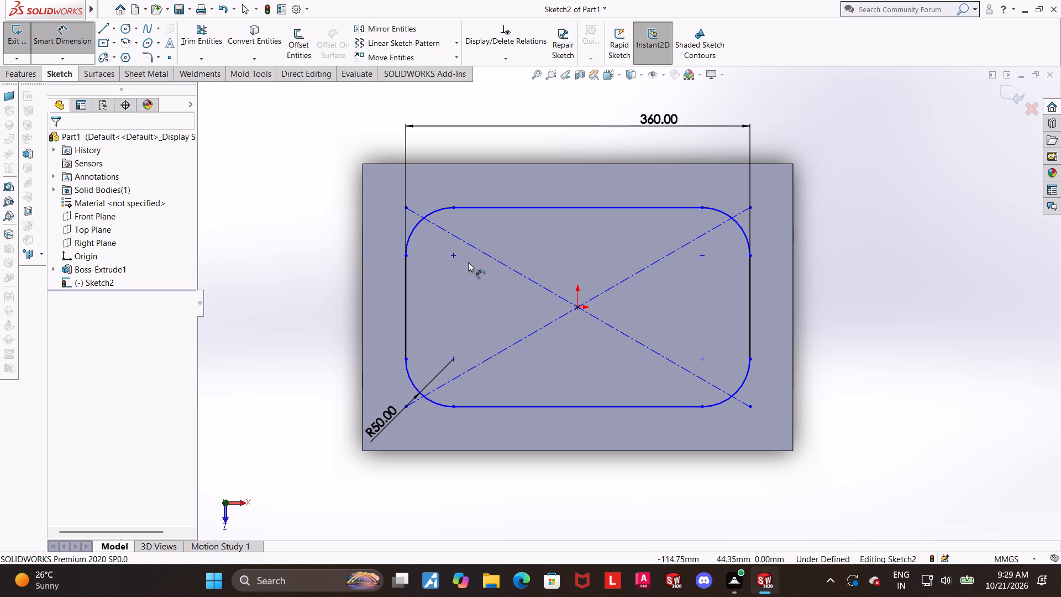
left_click(516, 205)
left_click(508, 407)
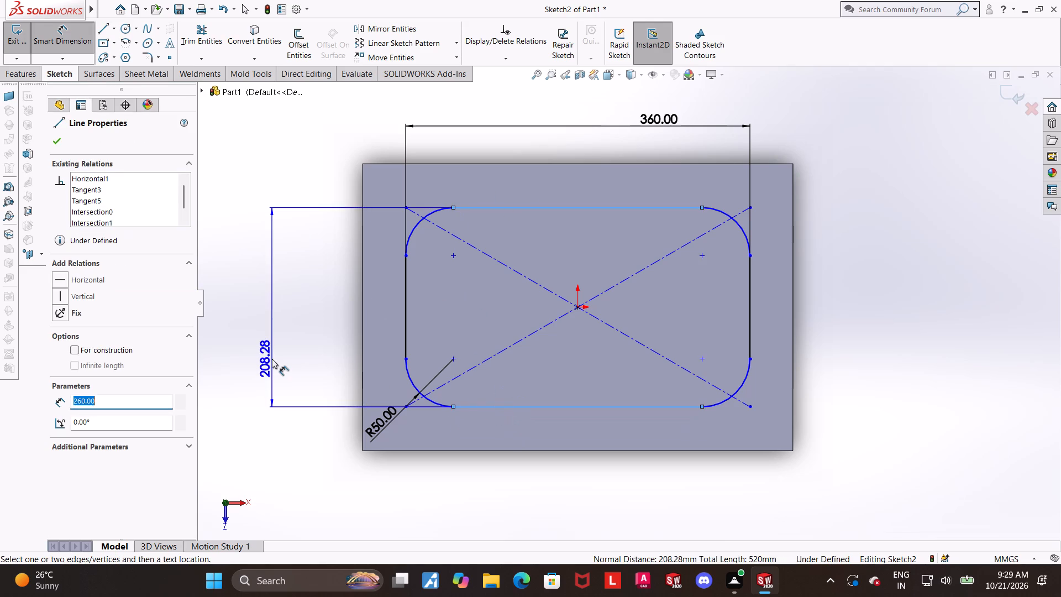
left_click(272, 359)
type("250")
key("BackSpace")
key("BackSpace")
type("60")
key("Return")
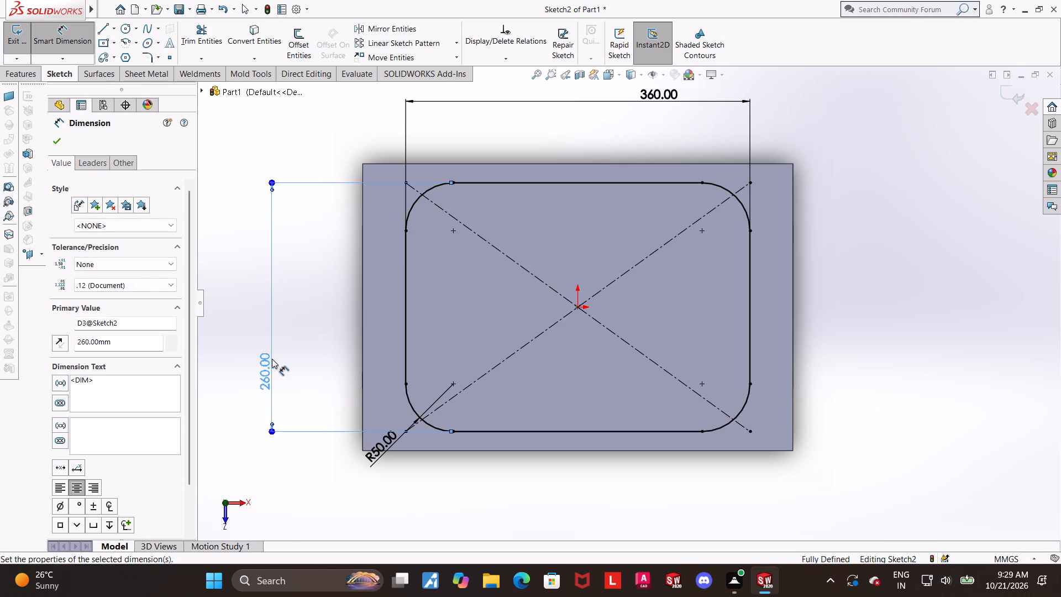
key("Escape")
Set the rounded rectangle's vertical dimension to 250 mm.
double_click(262, 368)
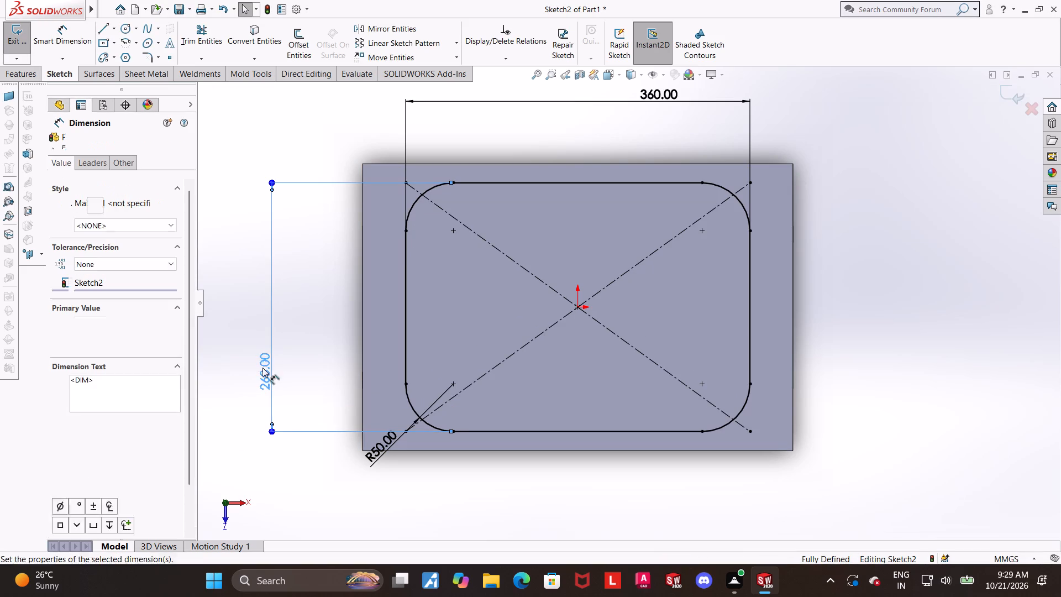
type("250")
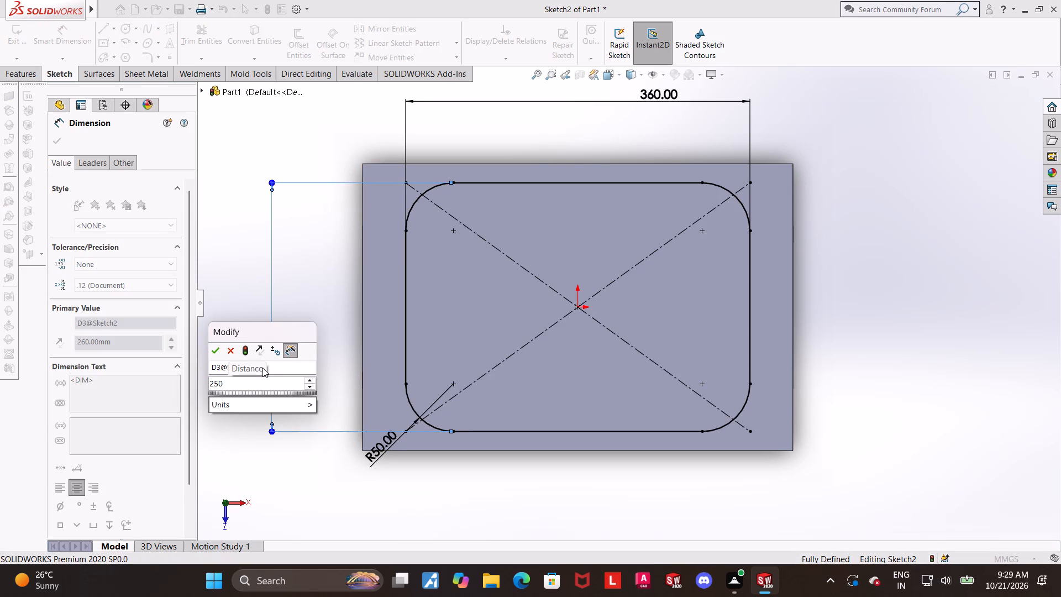
key("Return")
key("Escape")
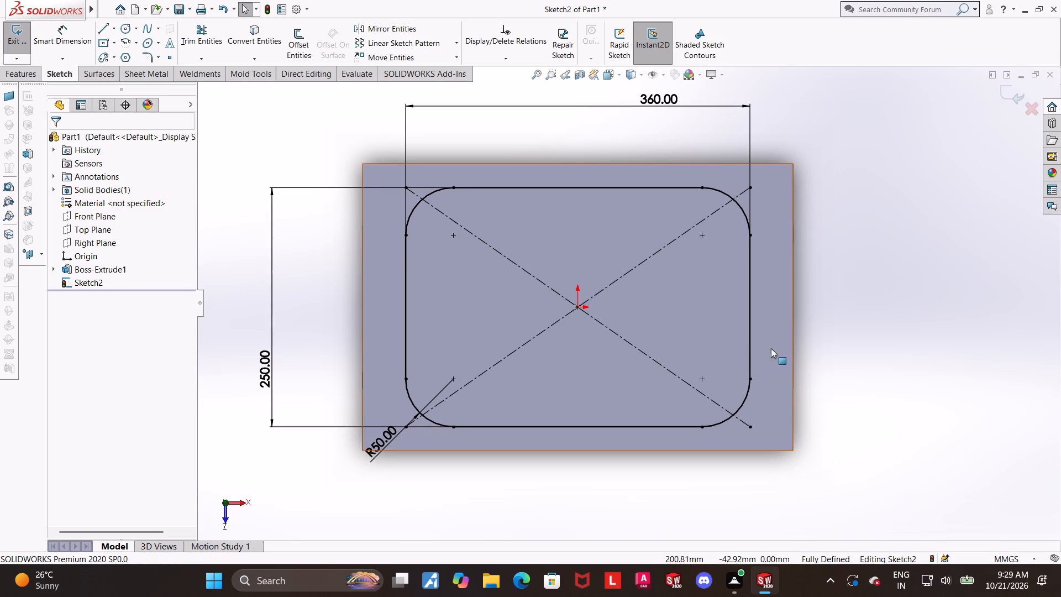
Exit the sketch and extrude the rounded rectangle as a 55 mm Blind boss on the block's top face, merged with the block.
scroll(763, 348, "up", 1)
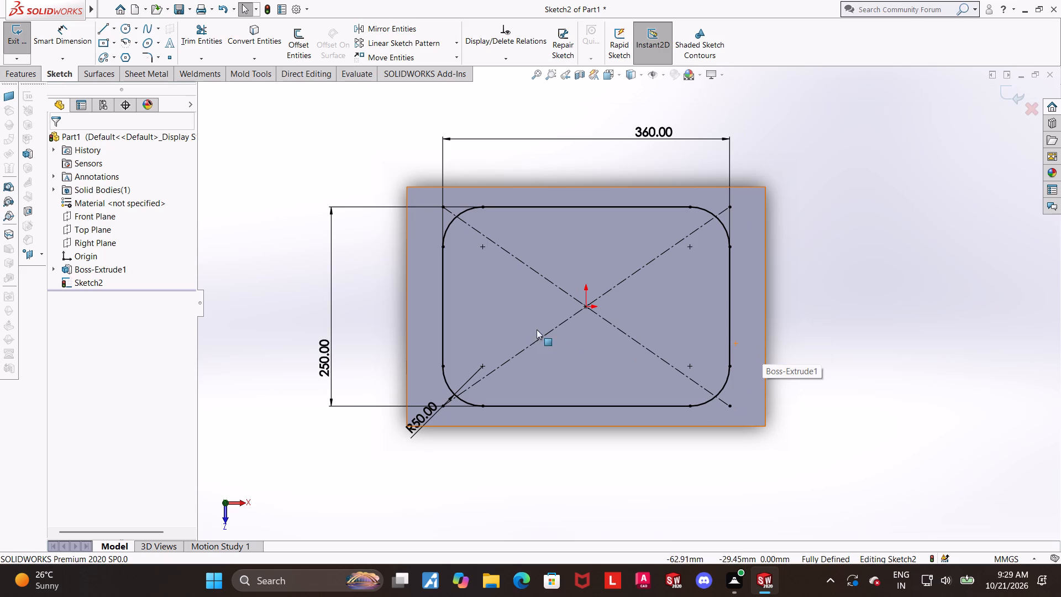
scroll(541, 345, "up", 1)
scroll(712, 341, "up", 1)
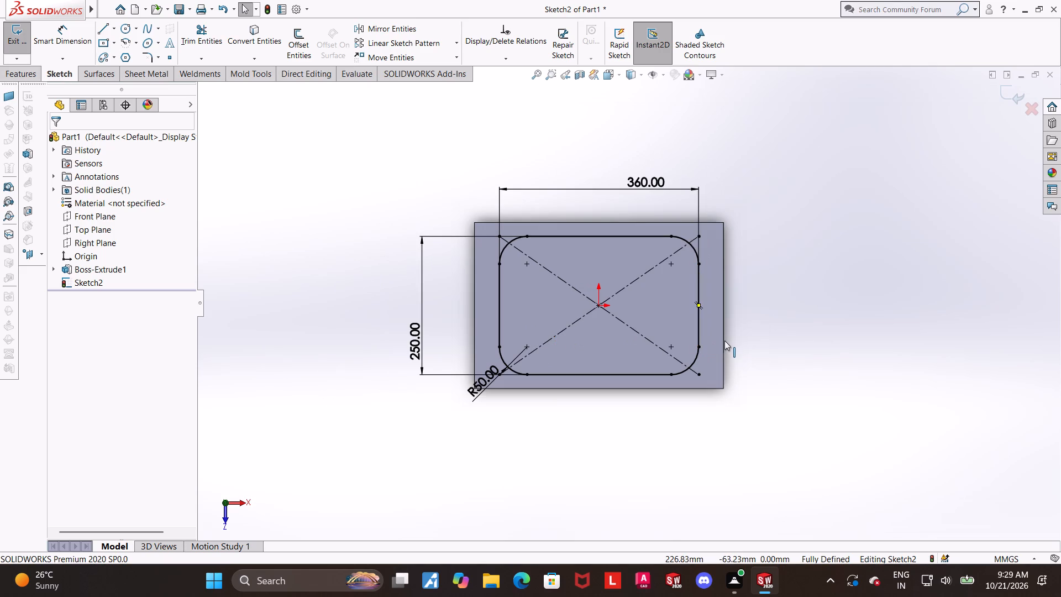
scroll(771, 310, "down", 2)
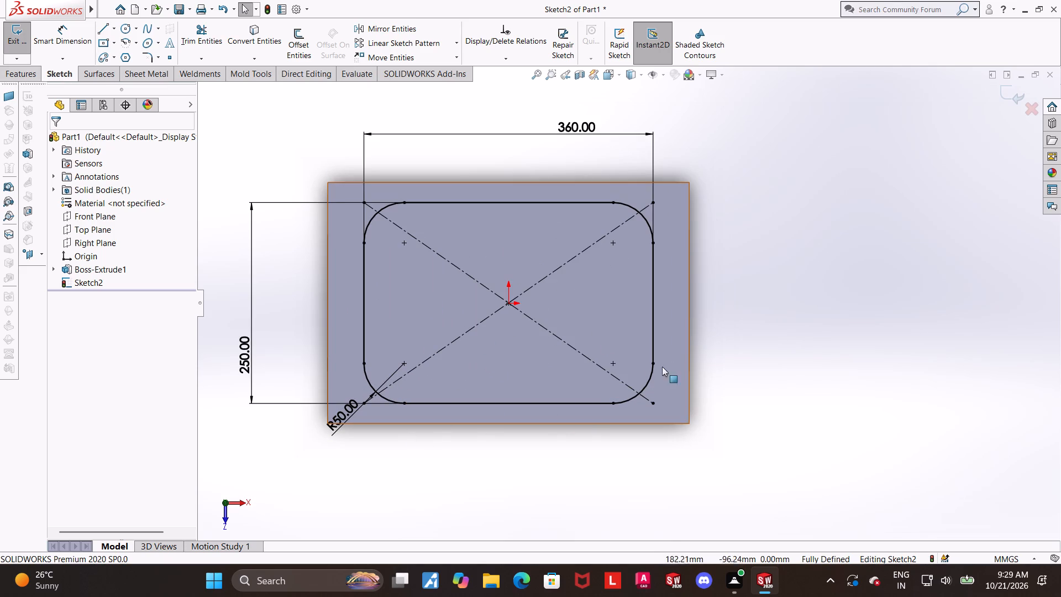
left_click(1002, 93)
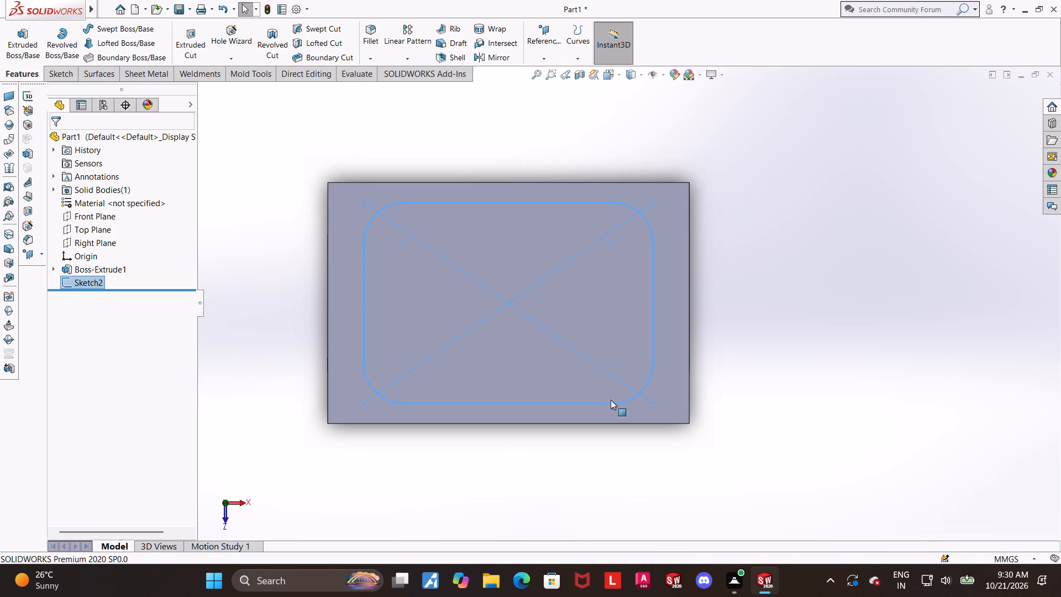
middle_click_drag(511, 447, 513, 394)
scroll(714, 223, "up", 2)
scroll(598, 247, "down", 2)
left_click(944, 353)
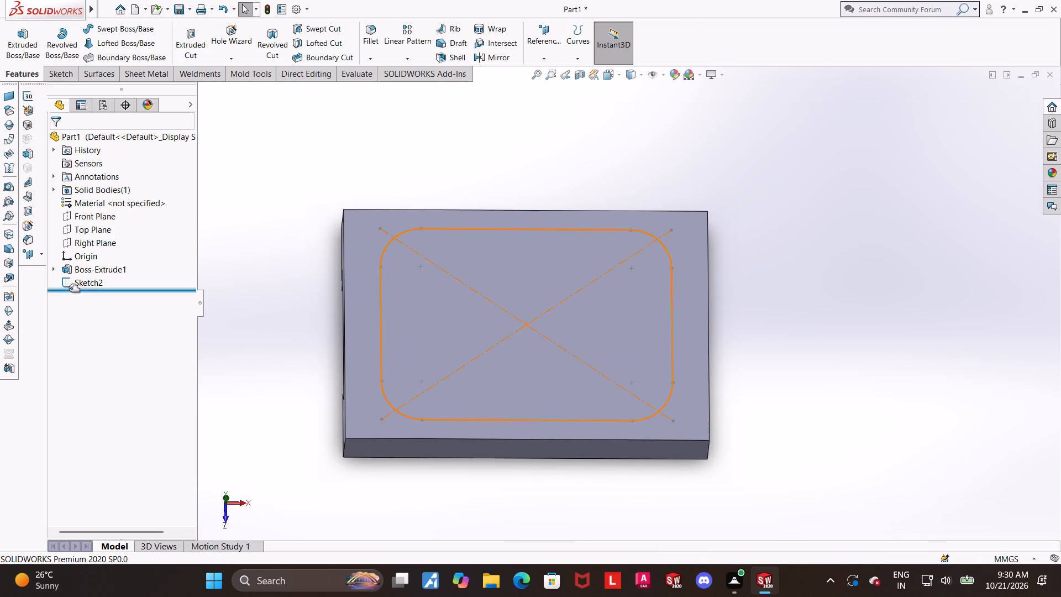
left_click(69, 286)
left_click(24, 43)
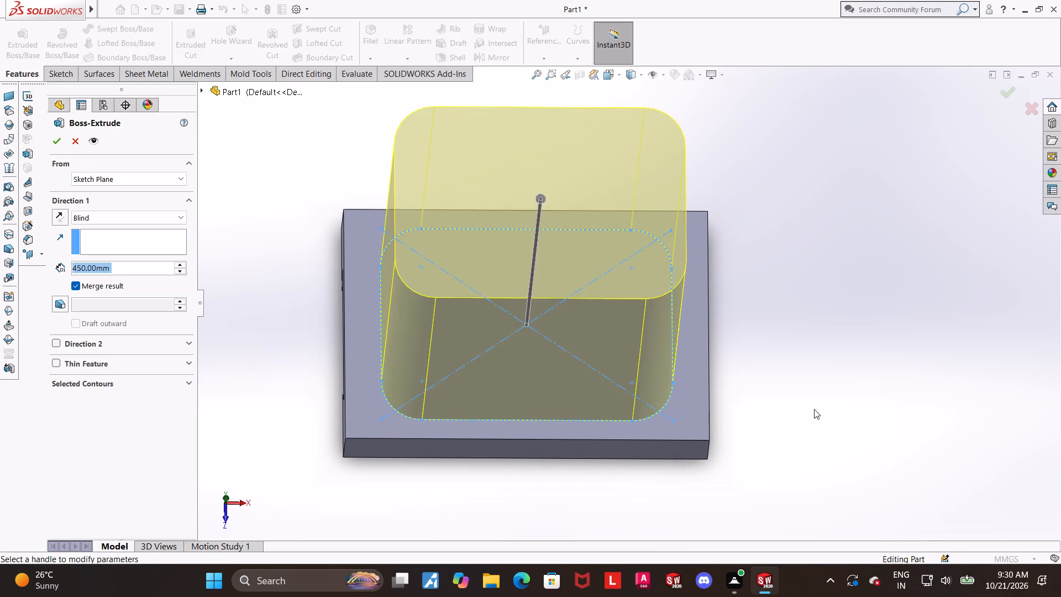
middle_click_drag(813, 409, 810, 381)
scroll(677, 413, "up", 2)
scroll(626, 350, "down", 1)
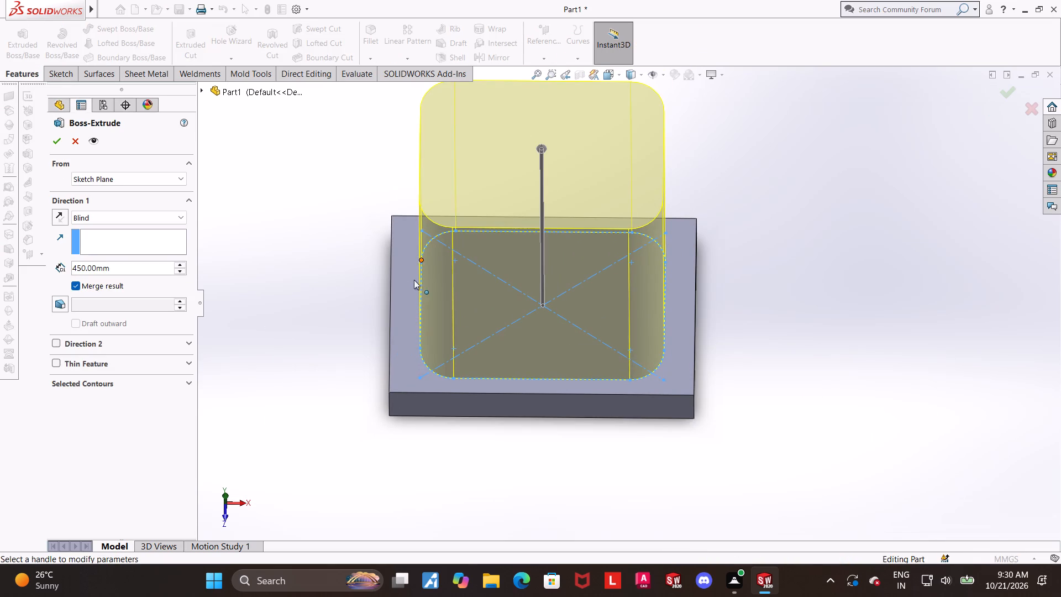
left_click(121, 263)
left_click_drag(140, 271, 129, 271)
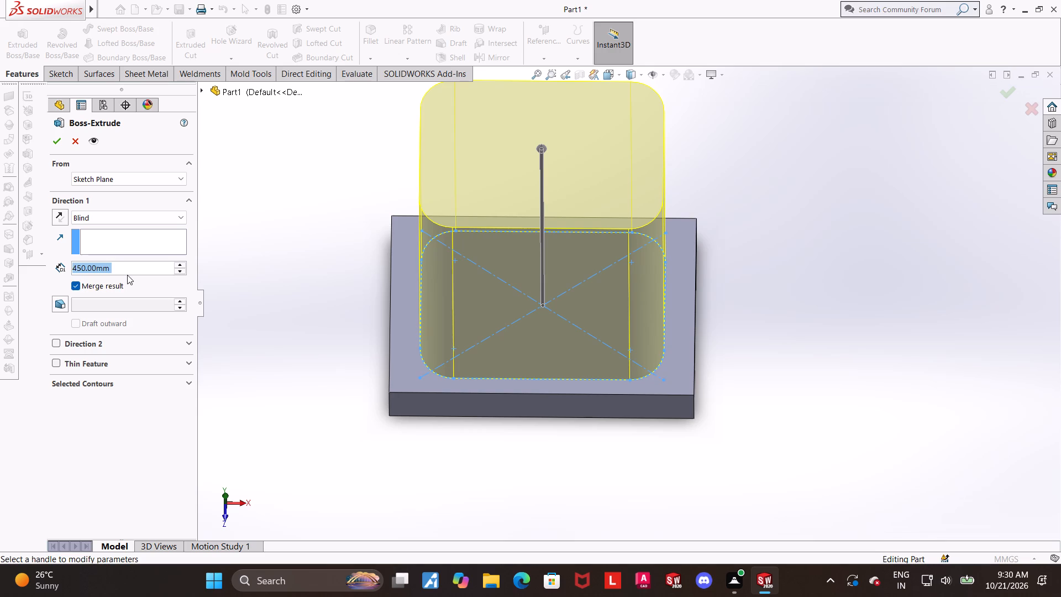
type("55")
key("Return")
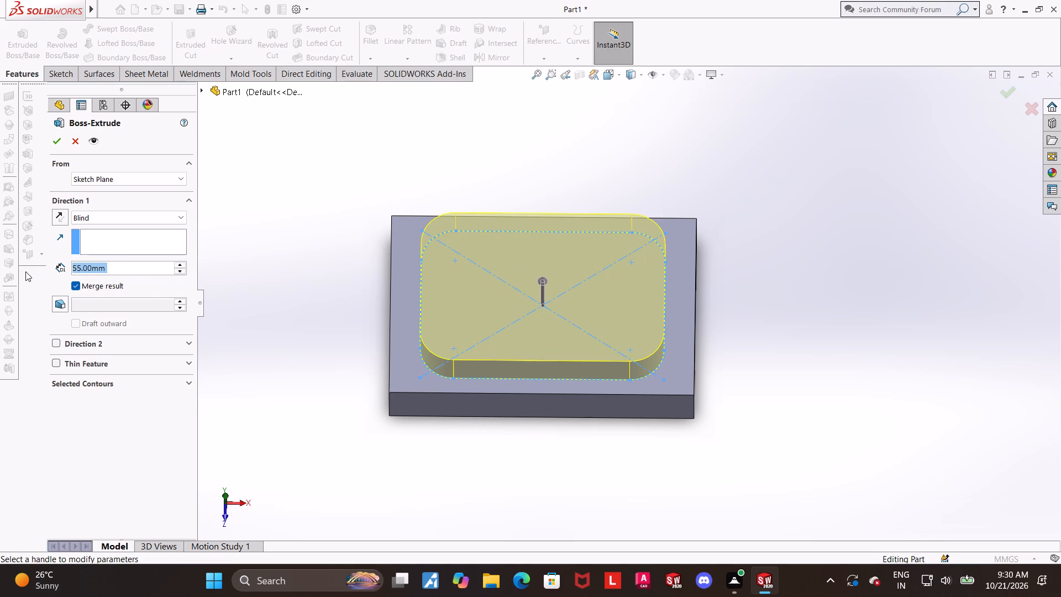
left_click(55, 142)
left_click(796, 300)
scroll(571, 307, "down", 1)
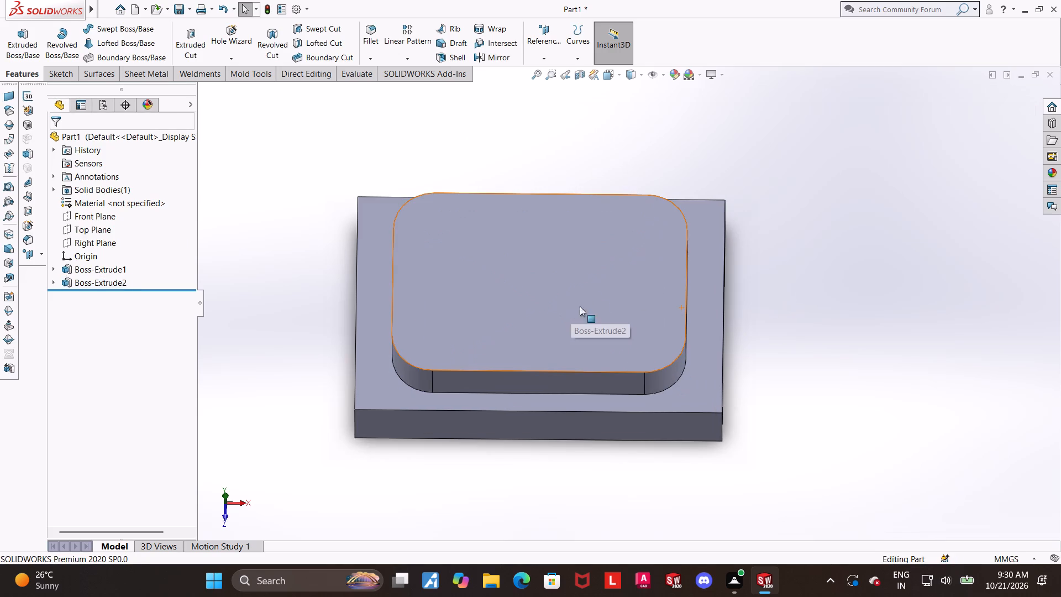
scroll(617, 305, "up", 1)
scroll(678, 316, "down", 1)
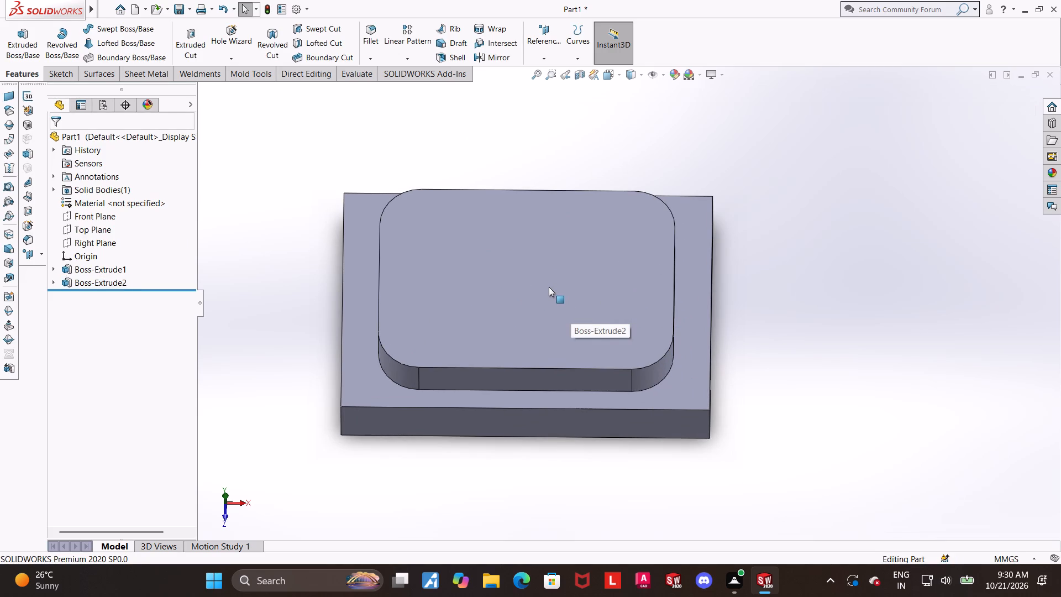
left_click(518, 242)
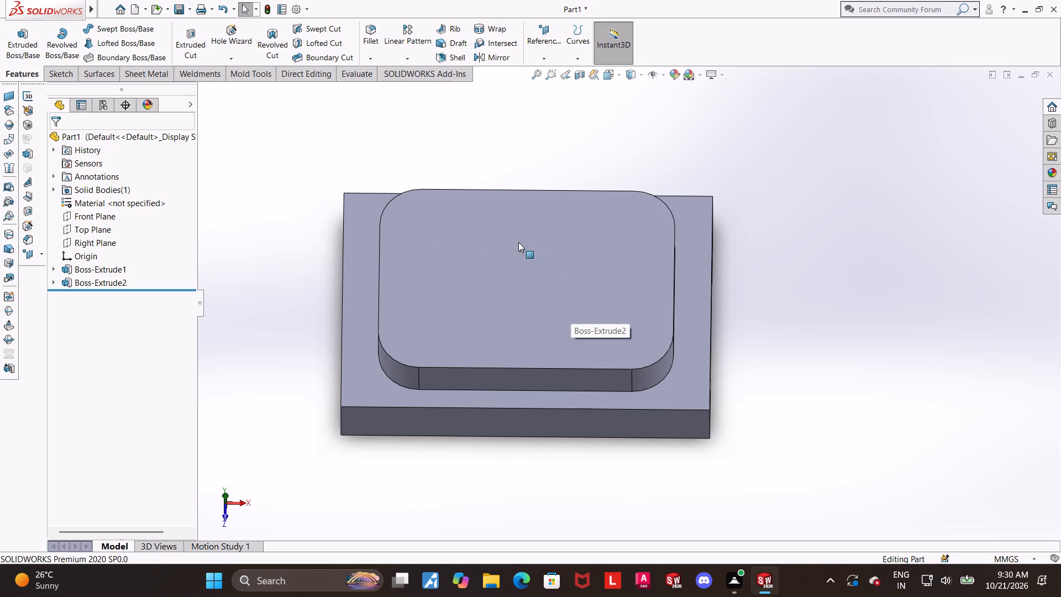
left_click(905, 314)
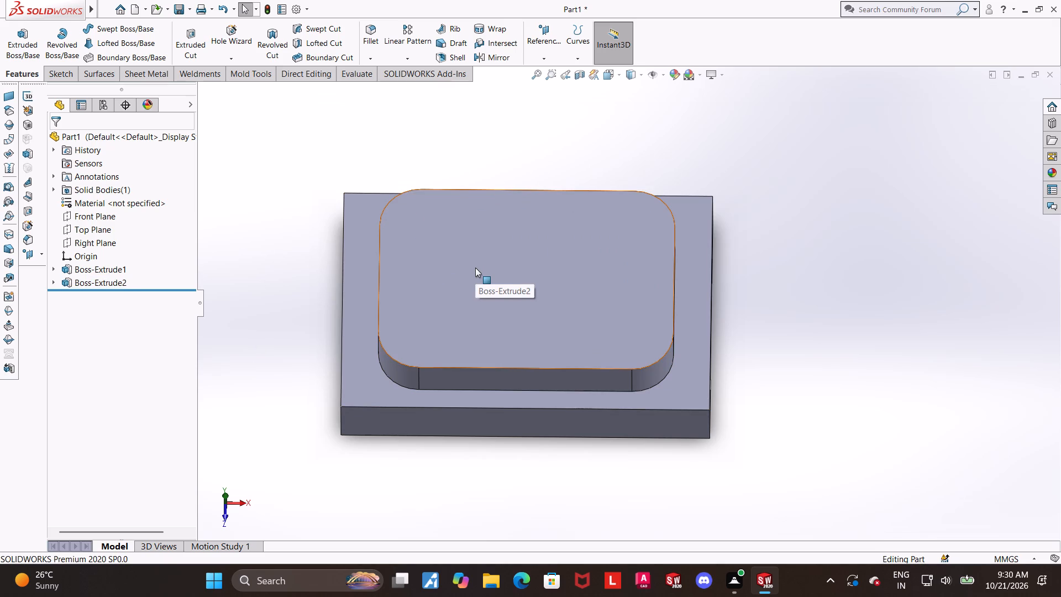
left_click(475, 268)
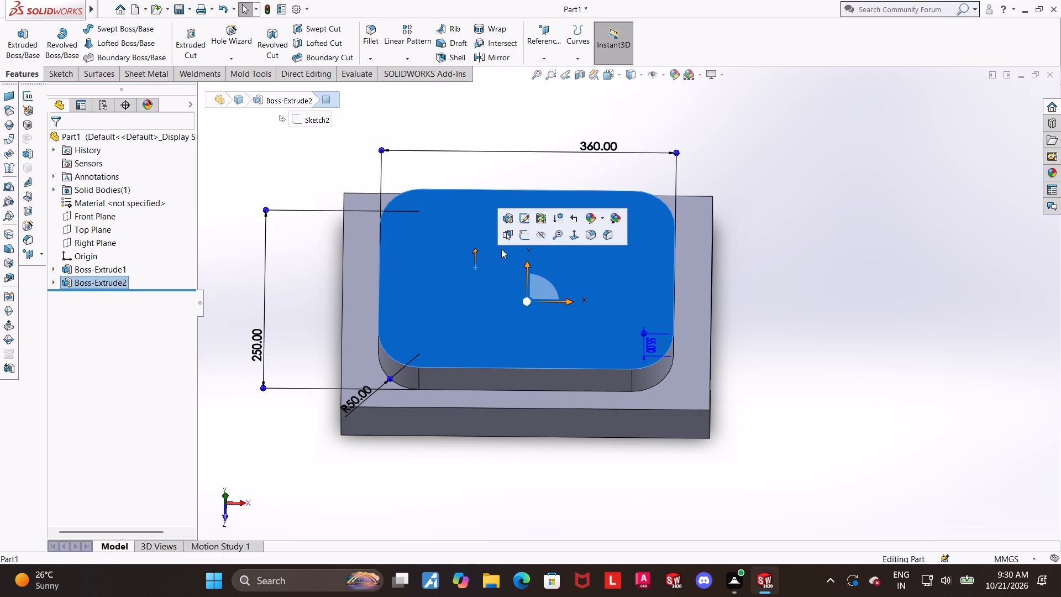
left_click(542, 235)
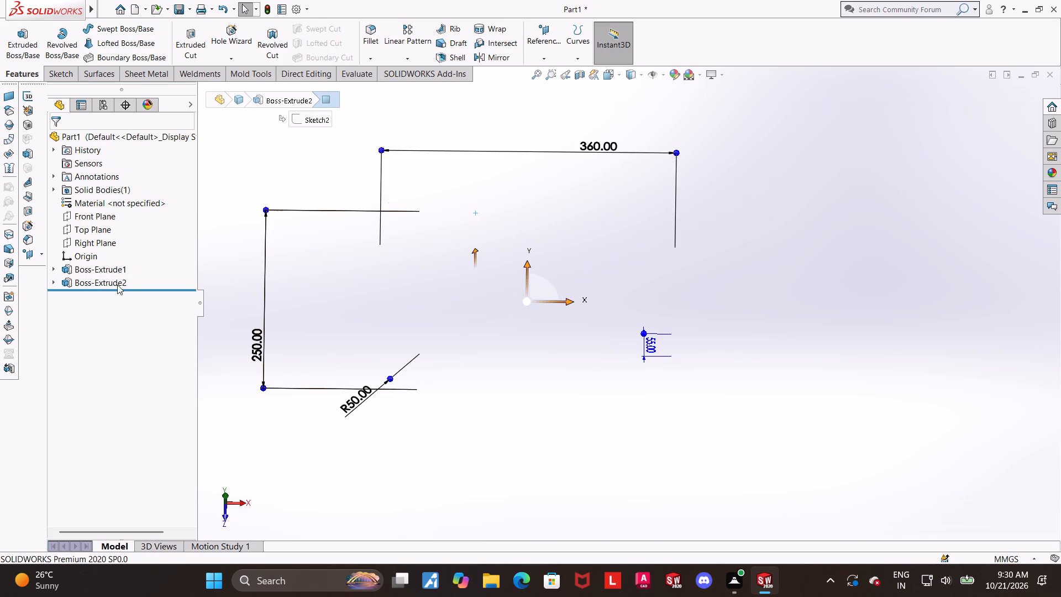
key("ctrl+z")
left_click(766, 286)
Start a sketch on the rounded boss's top face and draw a center rectangle about 171 by 138 mm centered on the origin.
left_click(468, 290)
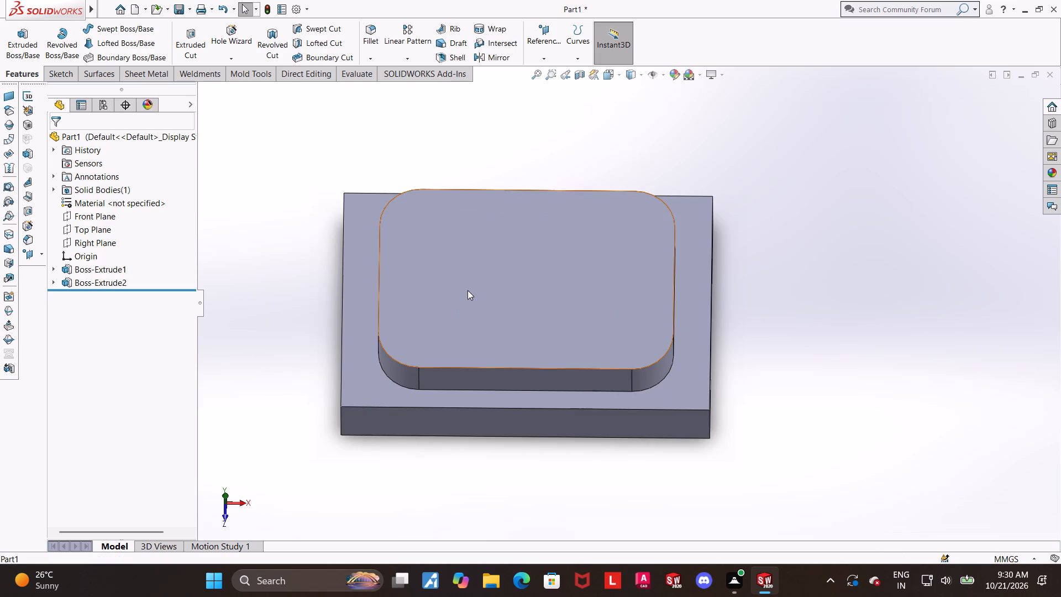
left_click(512, 259)
left_click(87, 295)
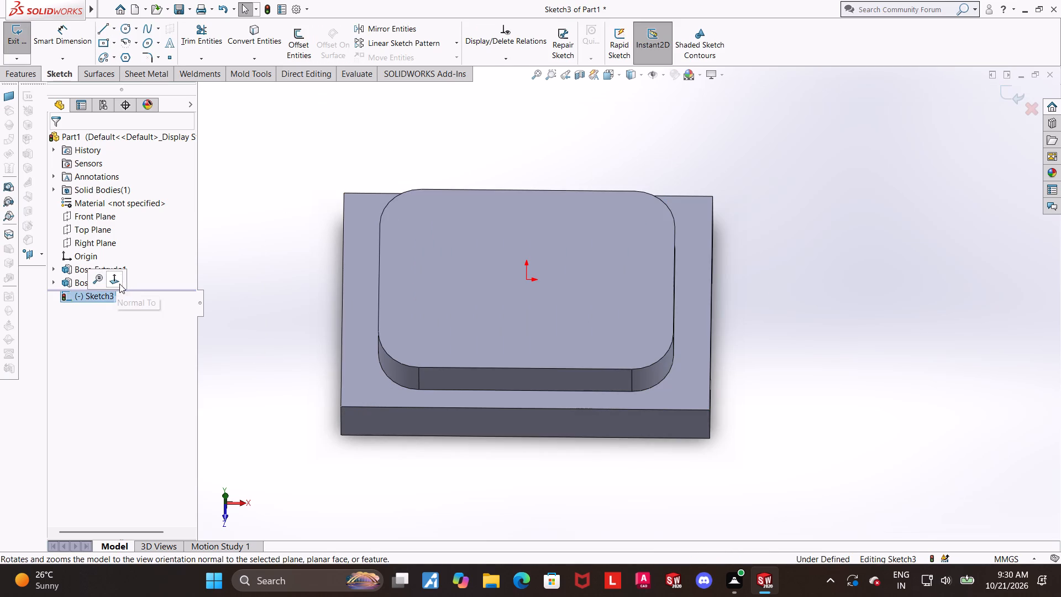
left_click(121, 278)
left_click(106, 44)
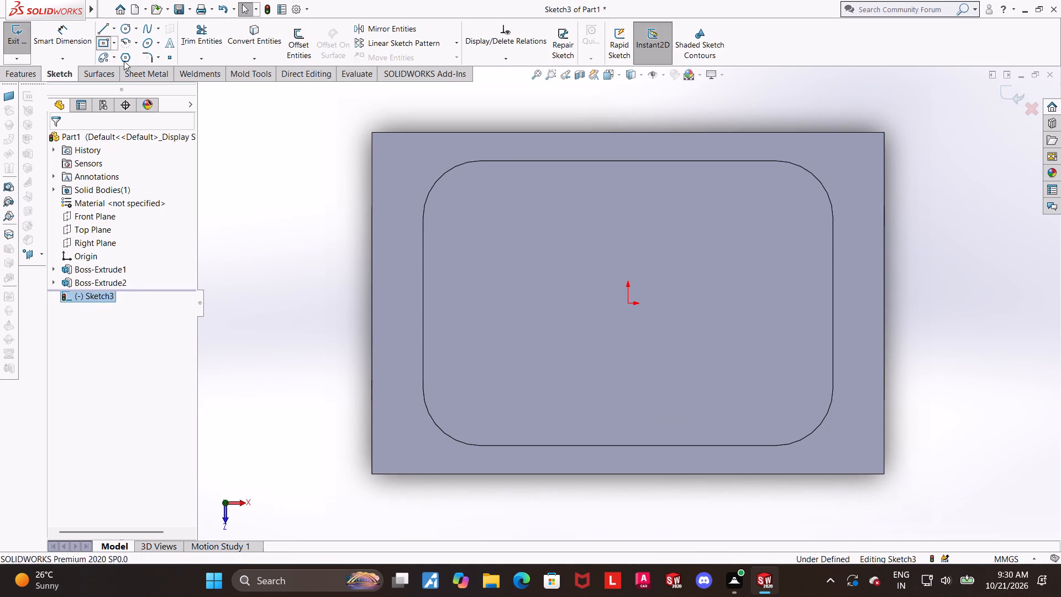
left_click(629, 303)
left_click(726, 224)
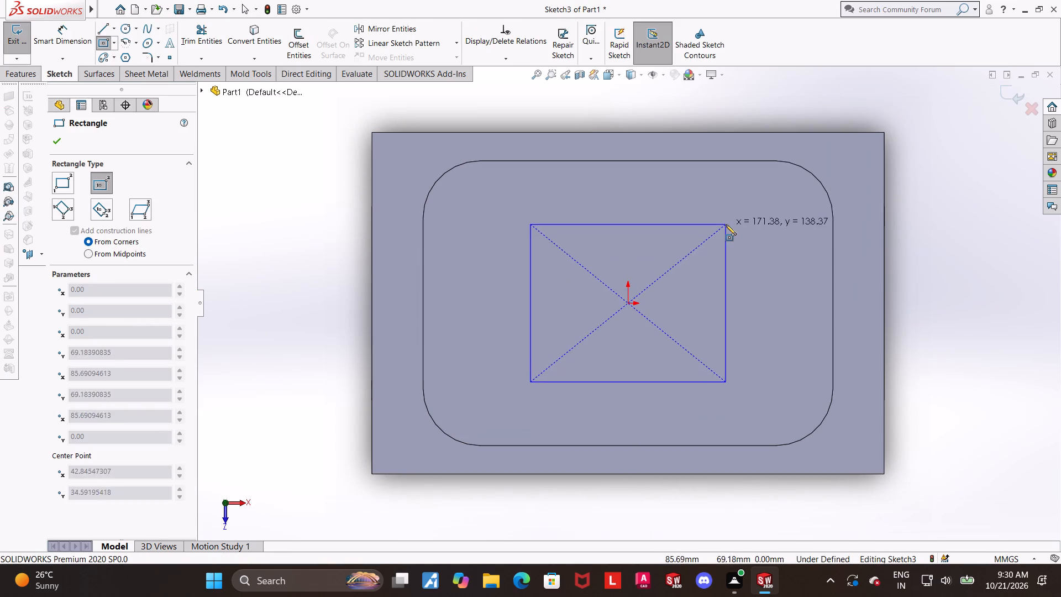
key("Escape")
Draw a second, smaller center rectangle inside the first one, also centered on the origin.
left_click(106, 45)
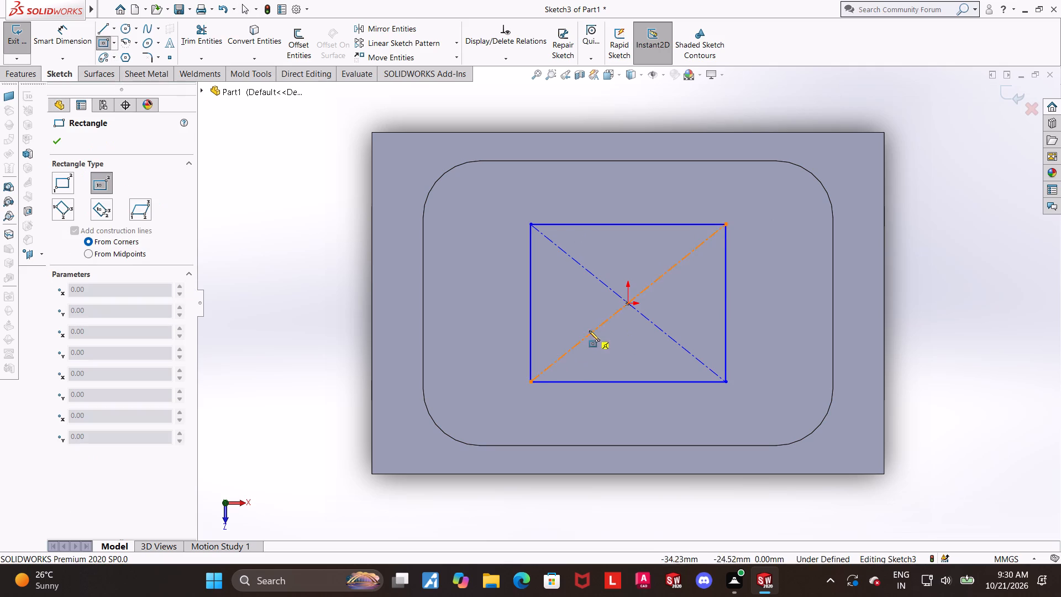
left_click(625, 304)
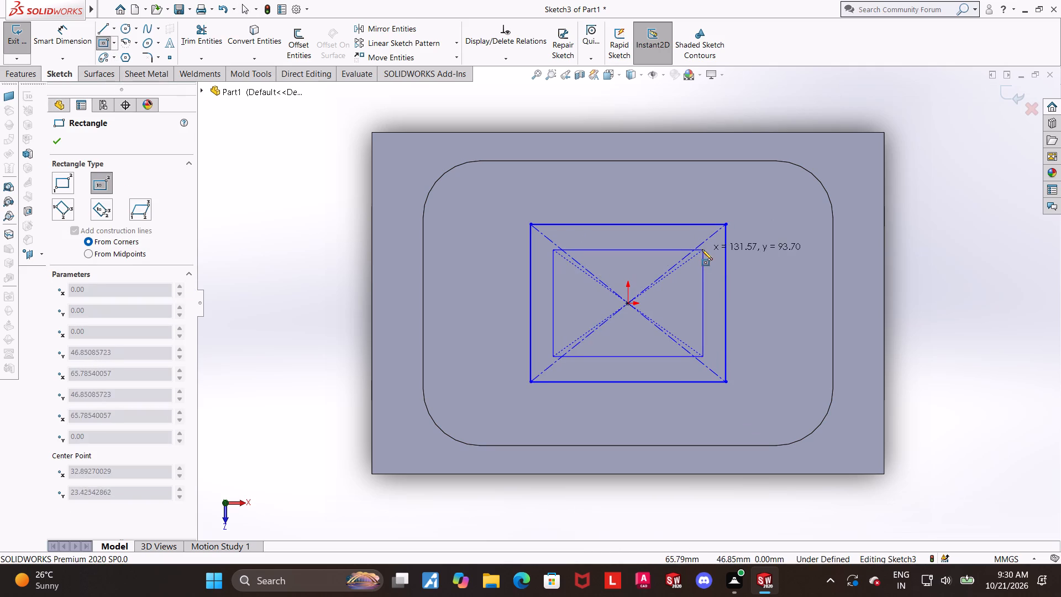
left_click(696, 249)
key("Escape")
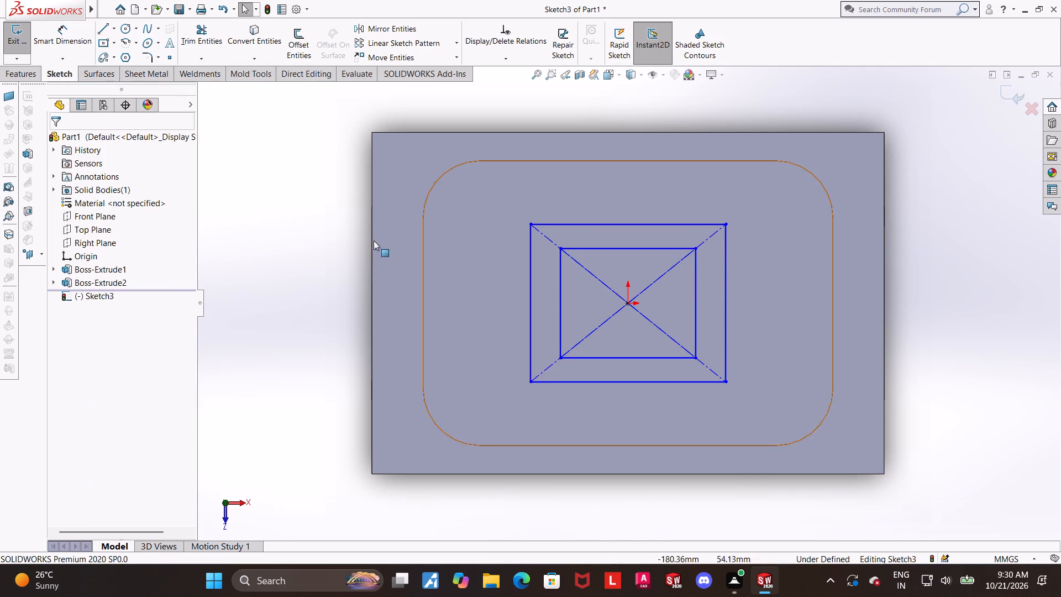
key("Escape")
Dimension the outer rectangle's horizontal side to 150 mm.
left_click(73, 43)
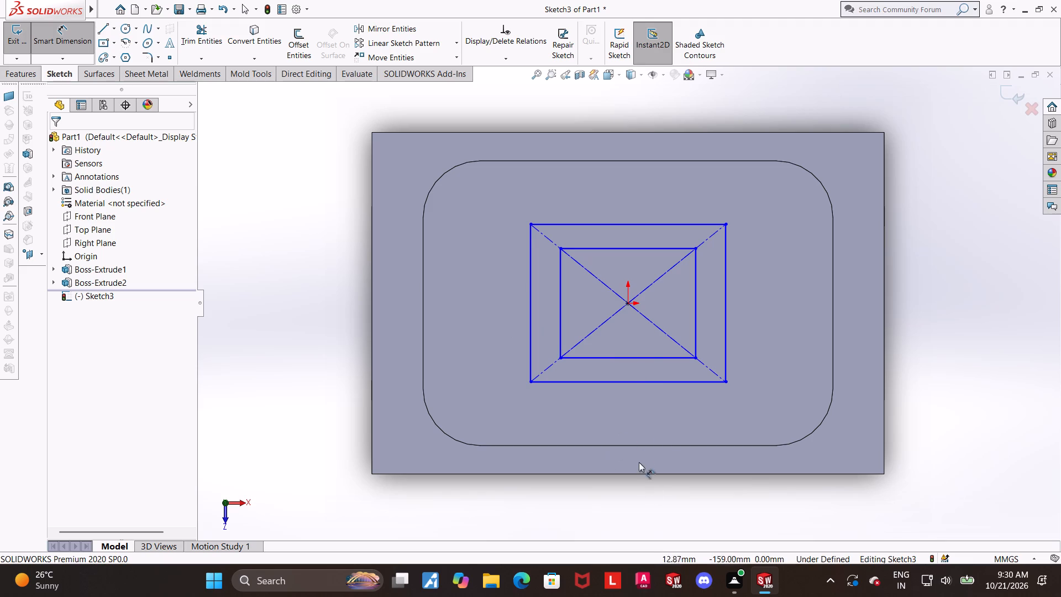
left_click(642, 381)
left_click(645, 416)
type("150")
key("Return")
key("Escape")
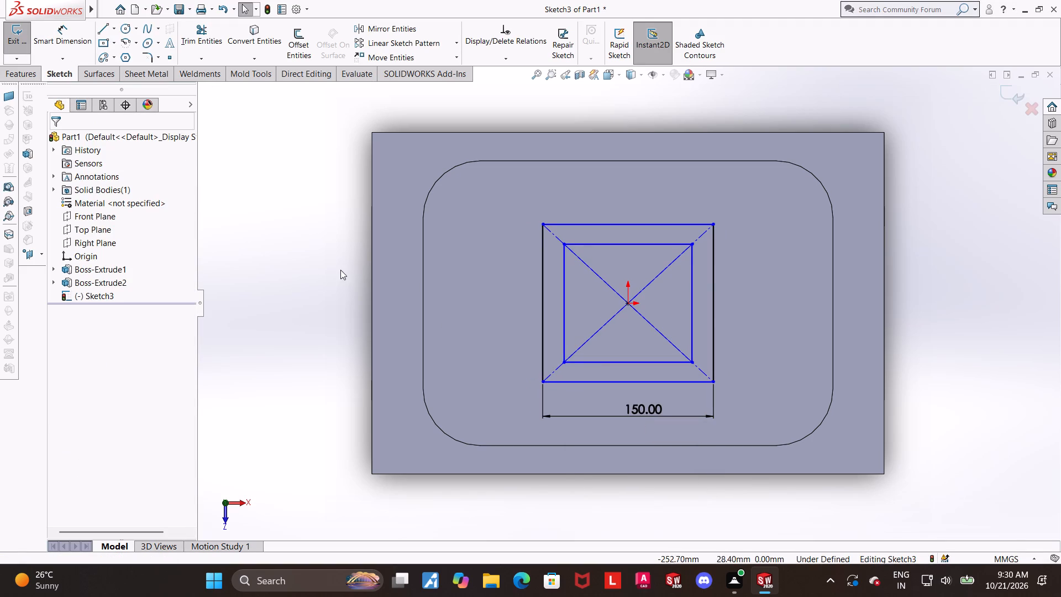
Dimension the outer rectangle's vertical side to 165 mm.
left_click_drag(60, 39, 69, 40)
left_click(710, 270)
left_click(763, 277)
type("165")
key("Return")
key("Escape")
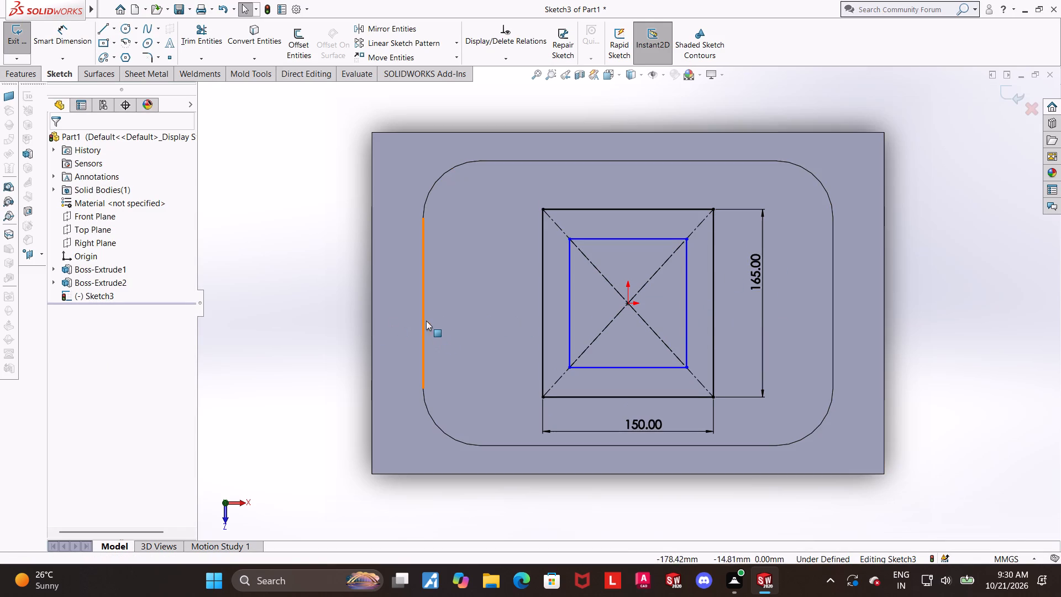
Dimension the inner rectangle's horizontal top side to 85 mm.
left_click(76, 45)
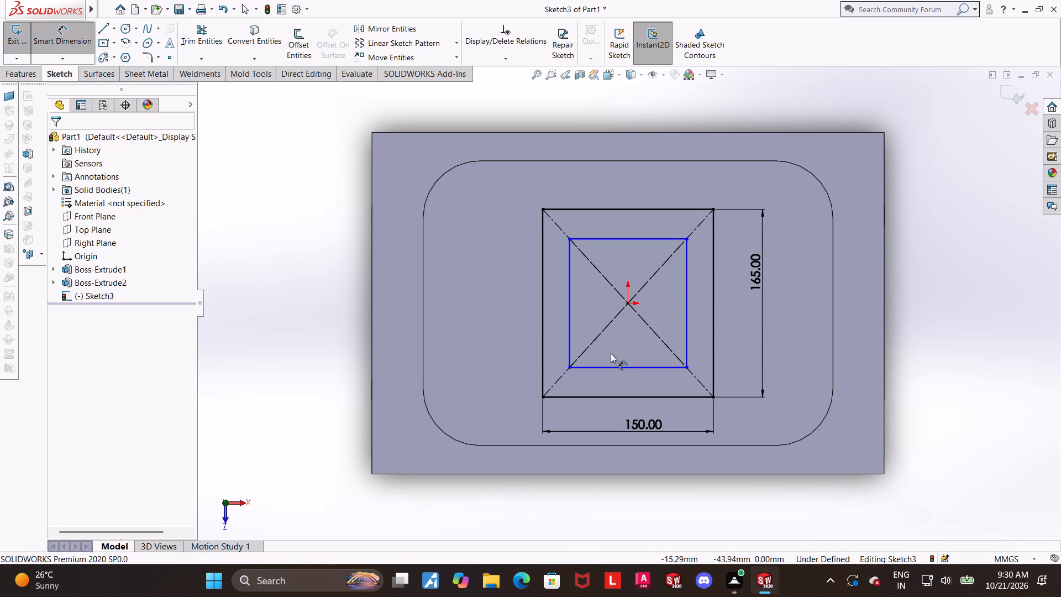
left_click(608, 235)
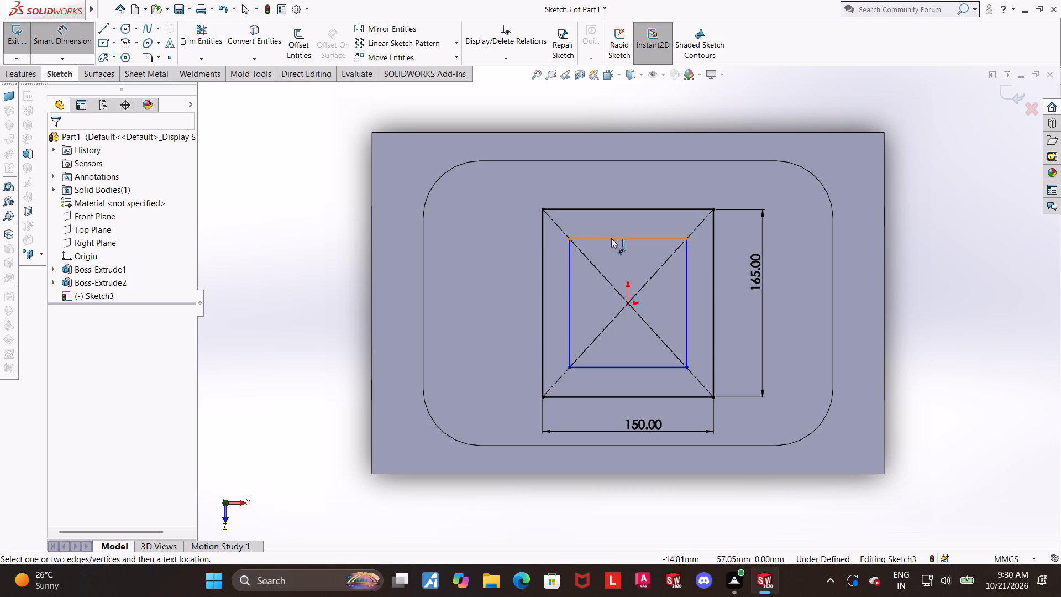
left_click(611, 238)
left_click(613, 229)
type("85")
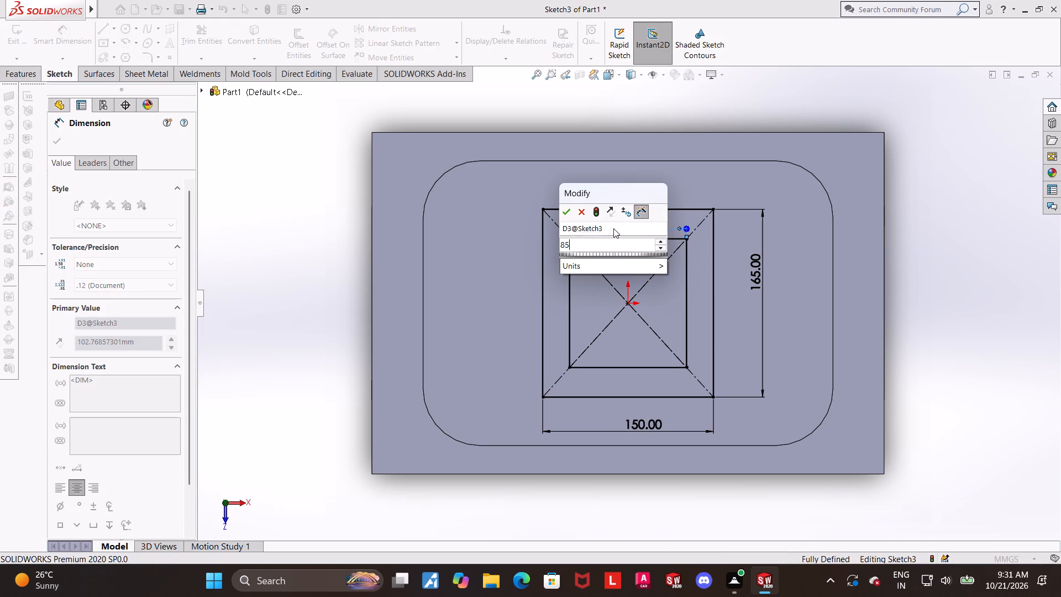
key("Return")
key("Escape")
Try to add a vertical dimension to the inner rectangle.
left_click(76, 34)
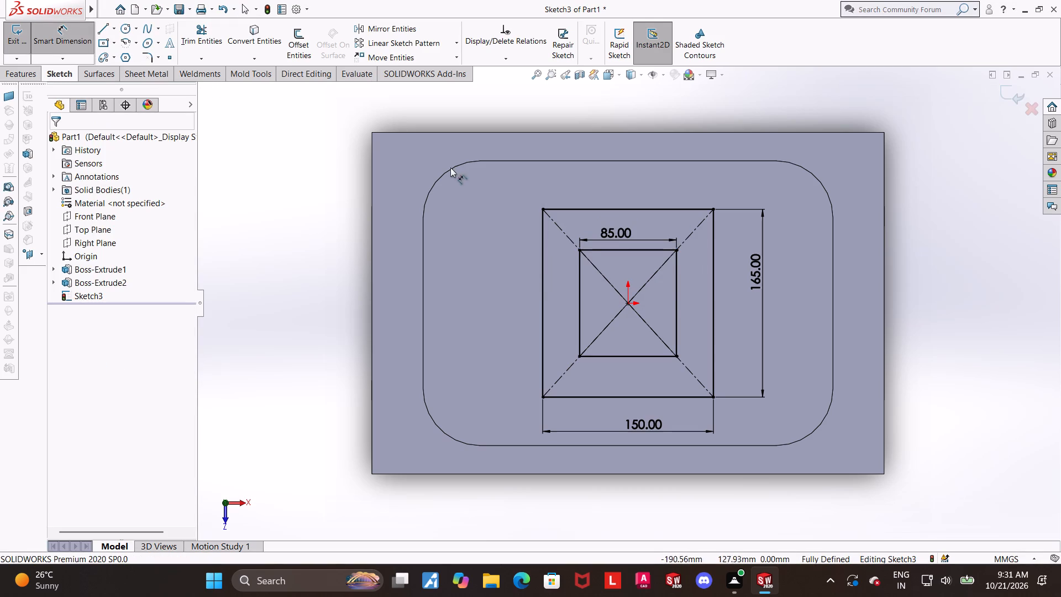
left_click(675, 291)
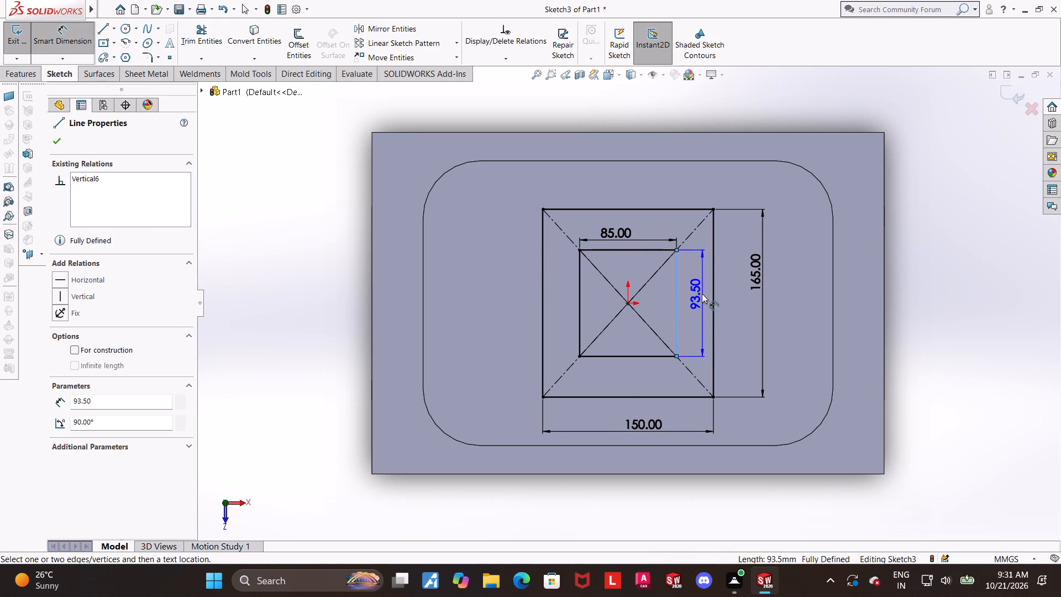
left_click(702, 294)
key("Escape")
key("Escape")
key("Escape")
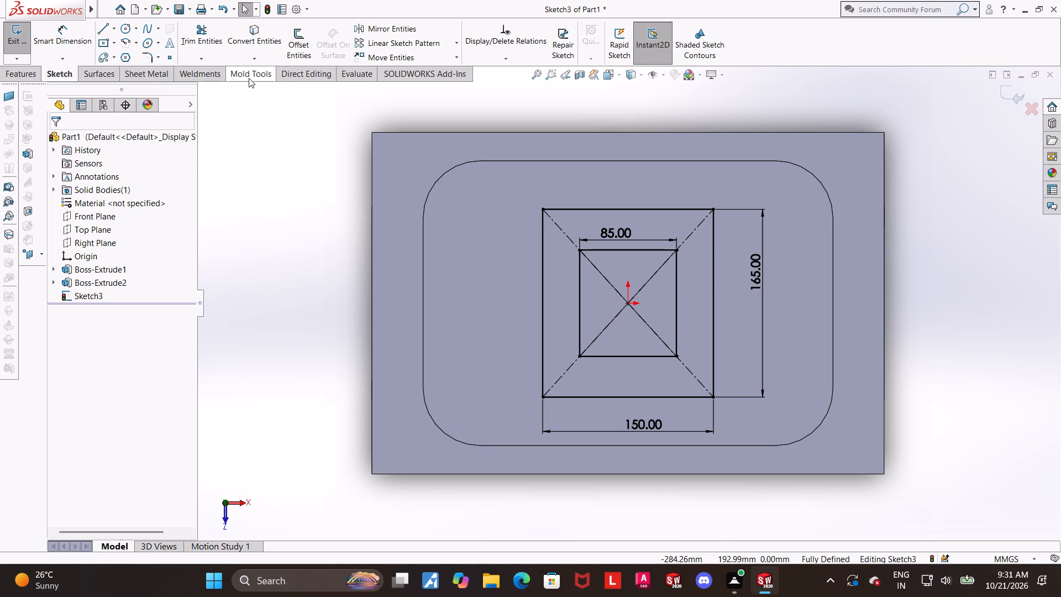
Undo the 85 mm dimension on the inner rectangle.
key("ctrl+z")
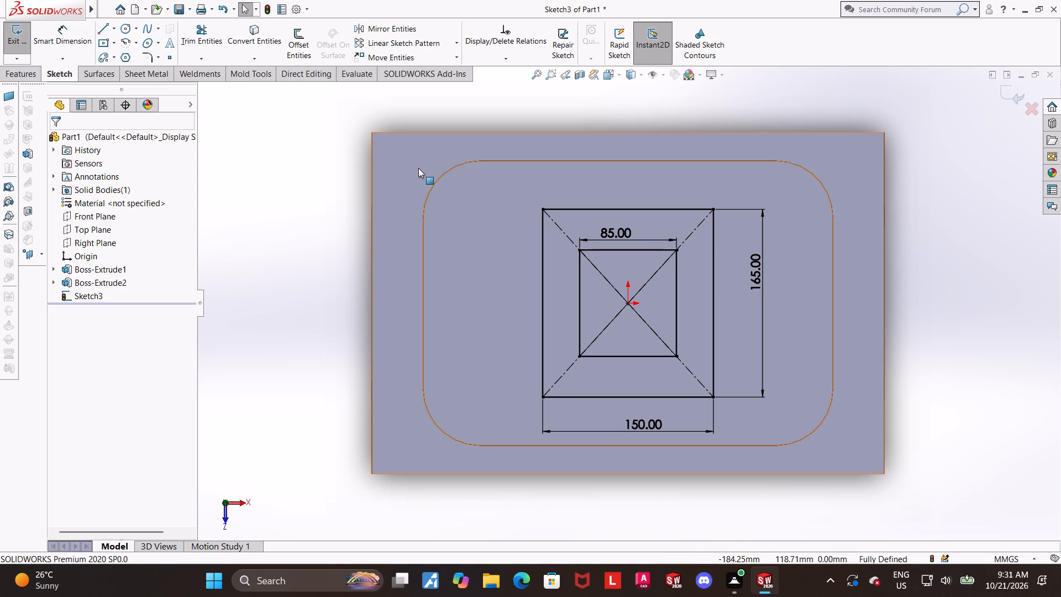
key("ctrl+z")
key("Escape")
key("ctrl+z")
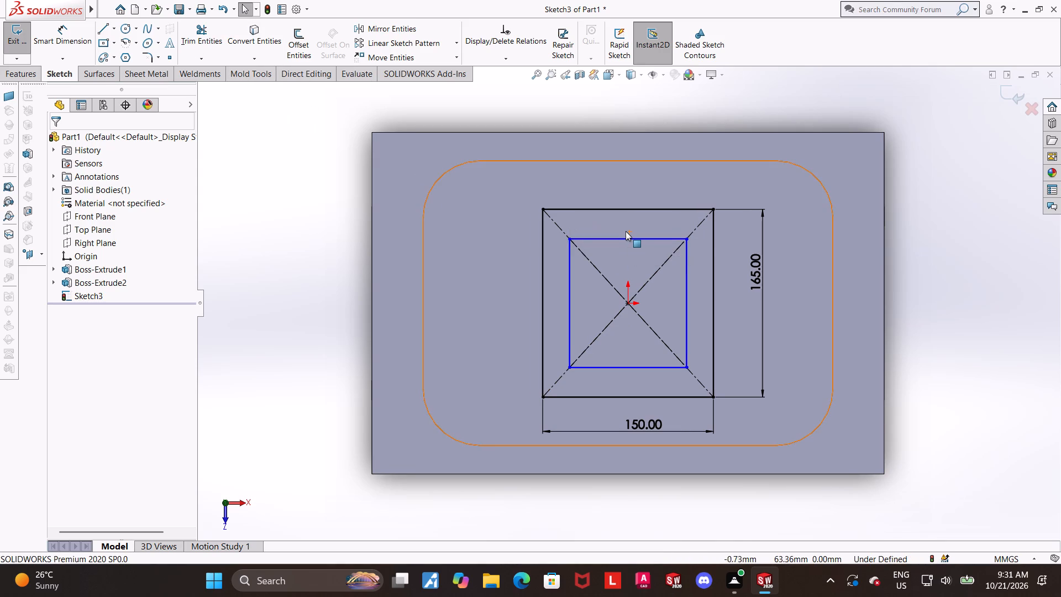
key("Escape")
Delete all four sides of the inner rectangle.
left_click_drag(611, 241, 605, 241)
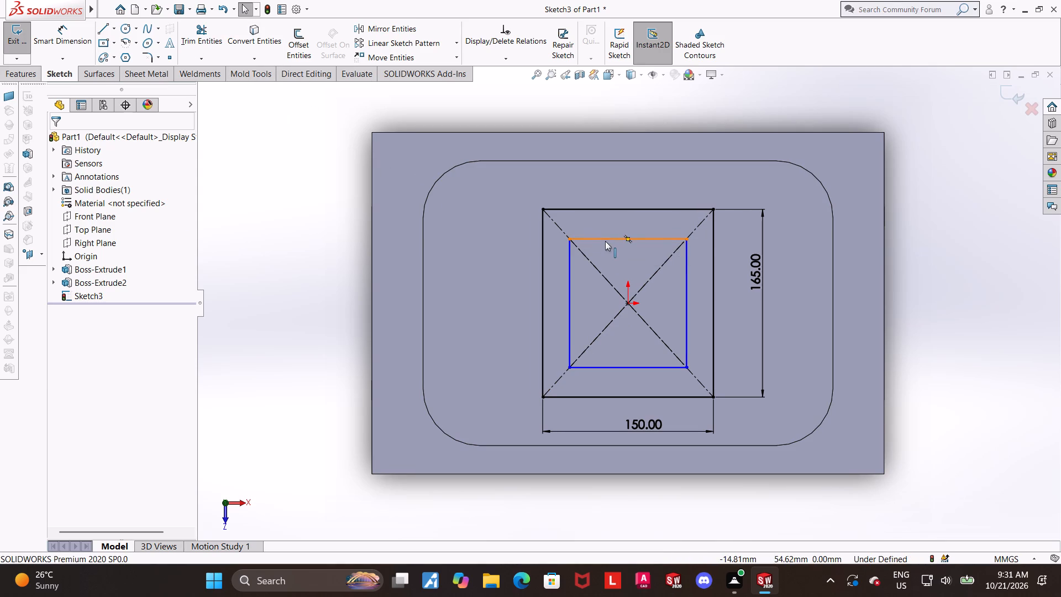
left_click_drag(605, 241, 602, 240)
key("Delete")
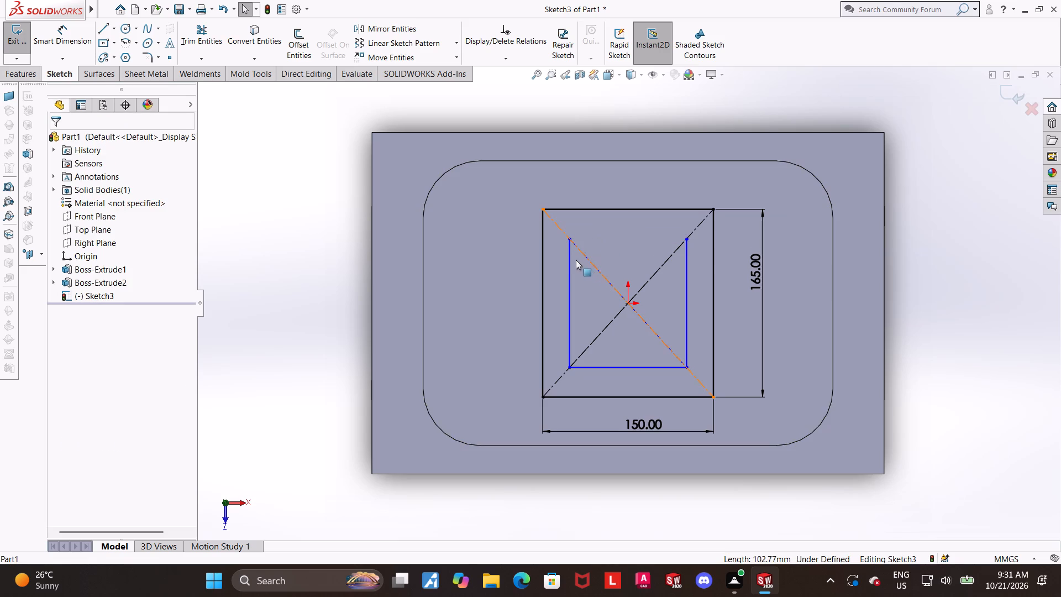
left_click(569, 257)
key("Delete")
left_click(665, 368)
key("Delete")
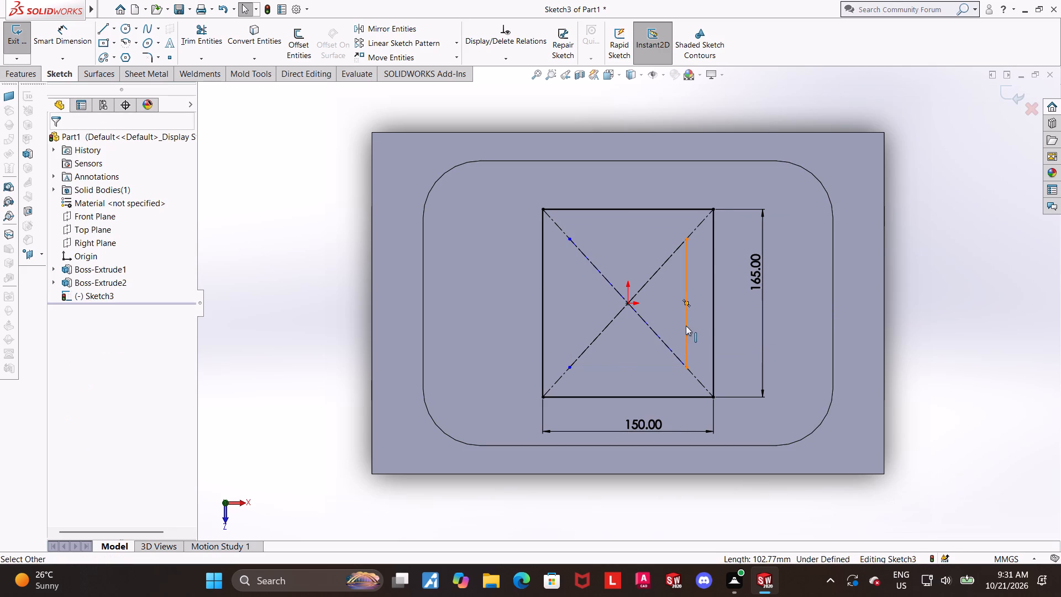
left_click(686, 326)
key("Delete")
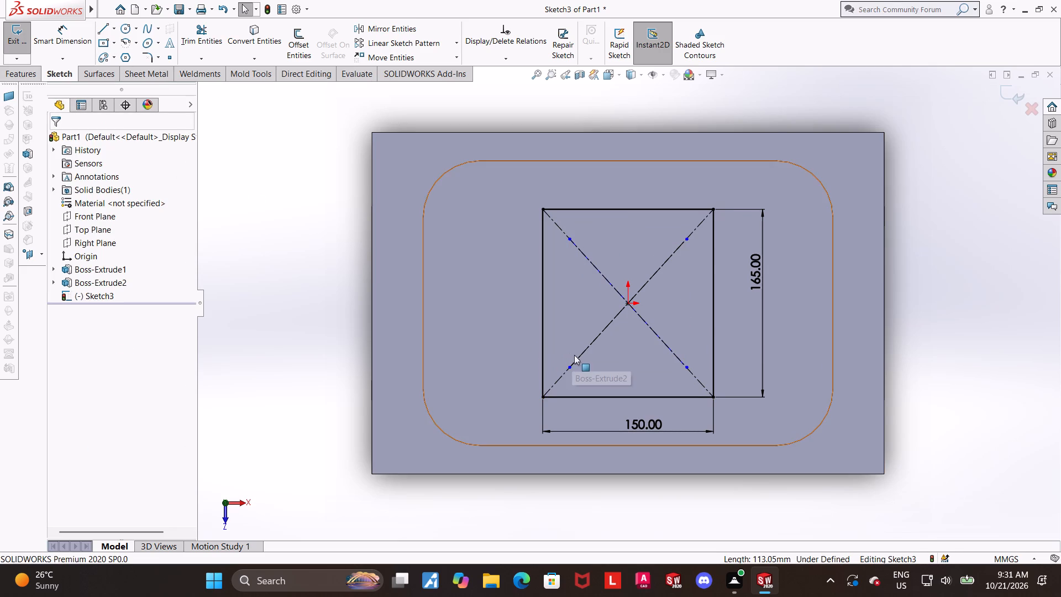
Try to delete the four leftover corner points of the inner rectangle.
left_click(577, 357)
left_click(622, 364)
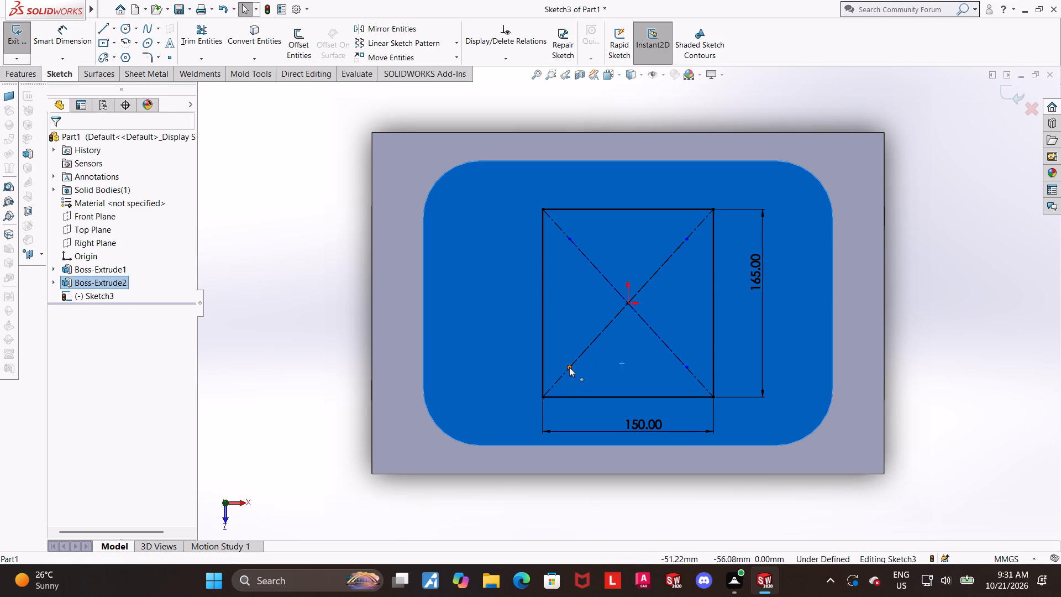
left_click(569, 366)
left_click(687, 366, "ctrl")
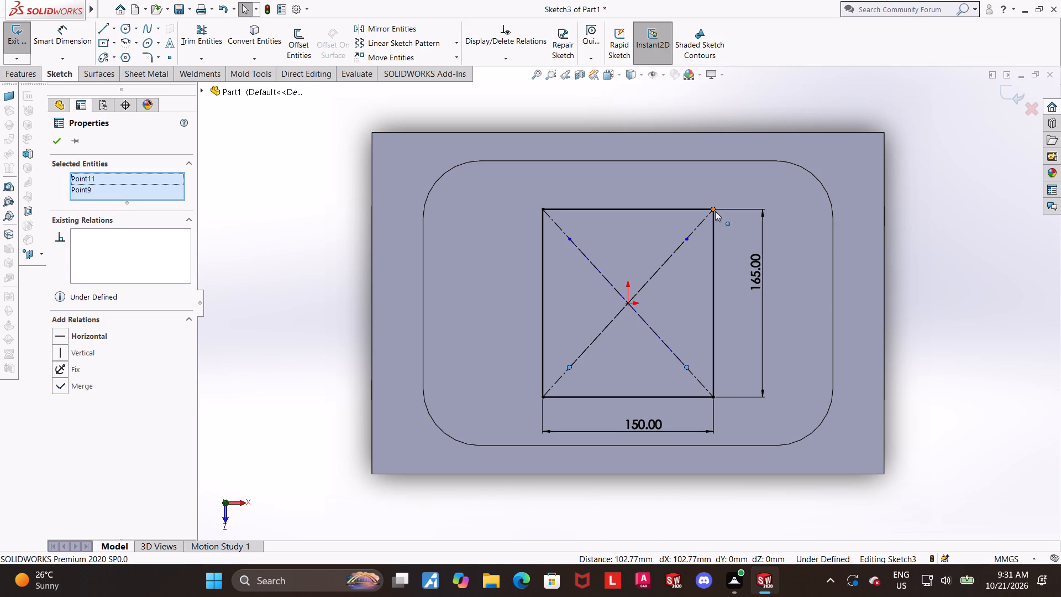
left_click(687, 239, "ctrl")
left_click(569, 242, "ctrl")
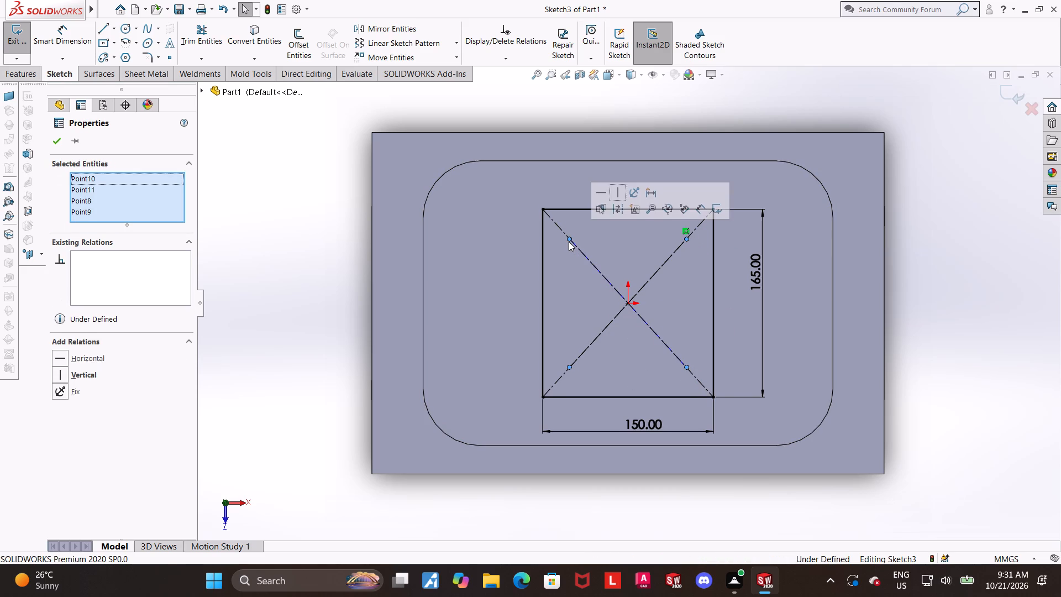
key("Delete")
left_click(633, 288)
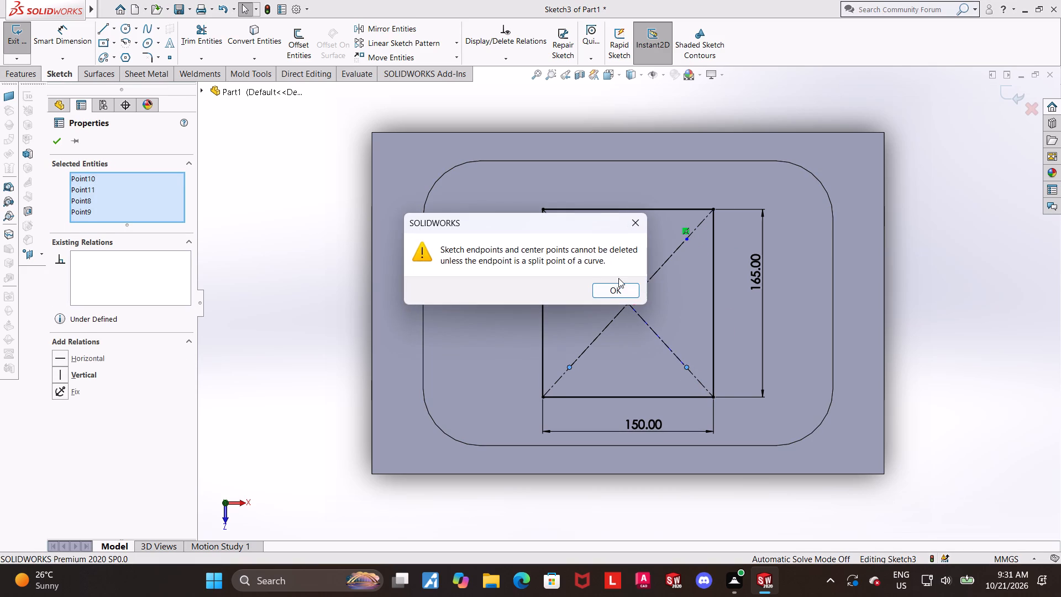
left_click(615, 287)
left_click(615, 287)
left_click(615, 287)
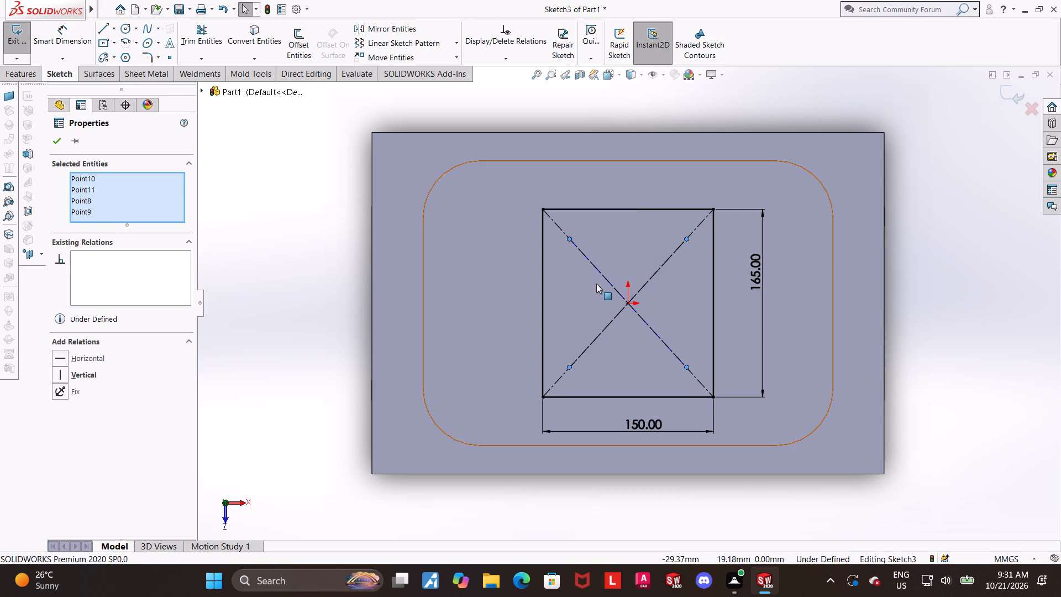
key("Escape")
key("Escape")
Undo the side deletions, the dimensions and the inner rectangle, back to the undimensioned outer rectangle alone.
key("ctrl+z")
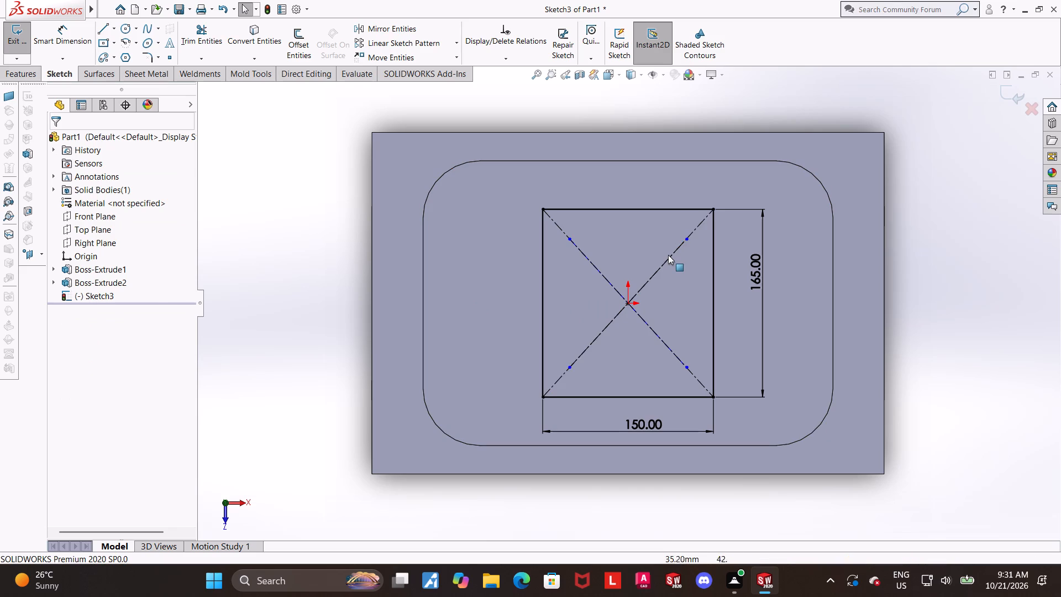
key("ctrl+z")
key("ctrl+z")
key("ctrl+z")
key("ctrl+z")
key("ctrl+z")
key("ctrl+z")
key("ctrl+z")
key("ctrl+z")
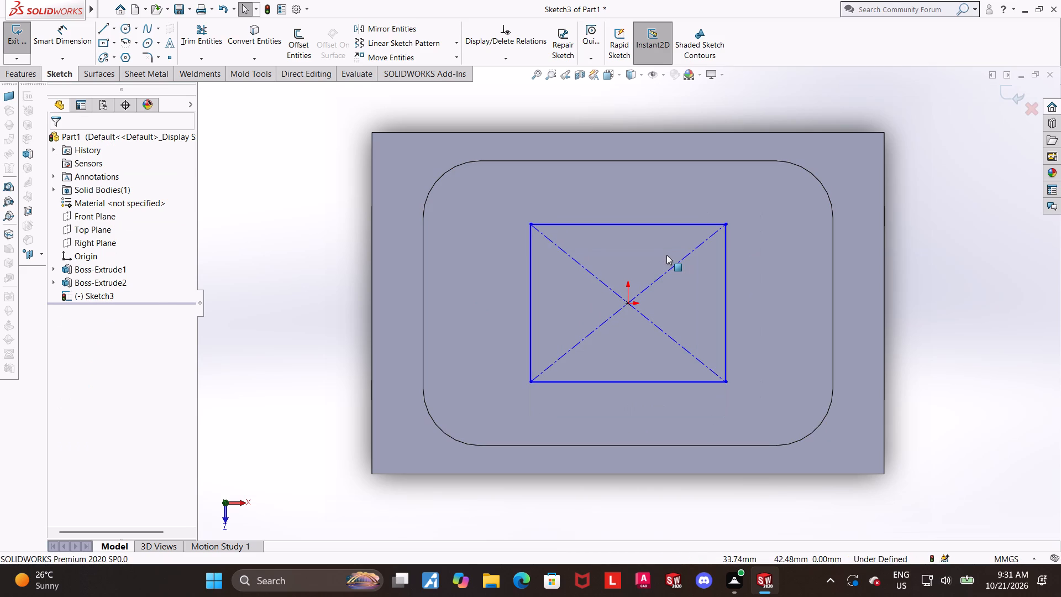
key("Escape")
Draw a new center rectangle about 61 by 103 mm inside the outer one, centered on the origin.
left_click(107, 39)
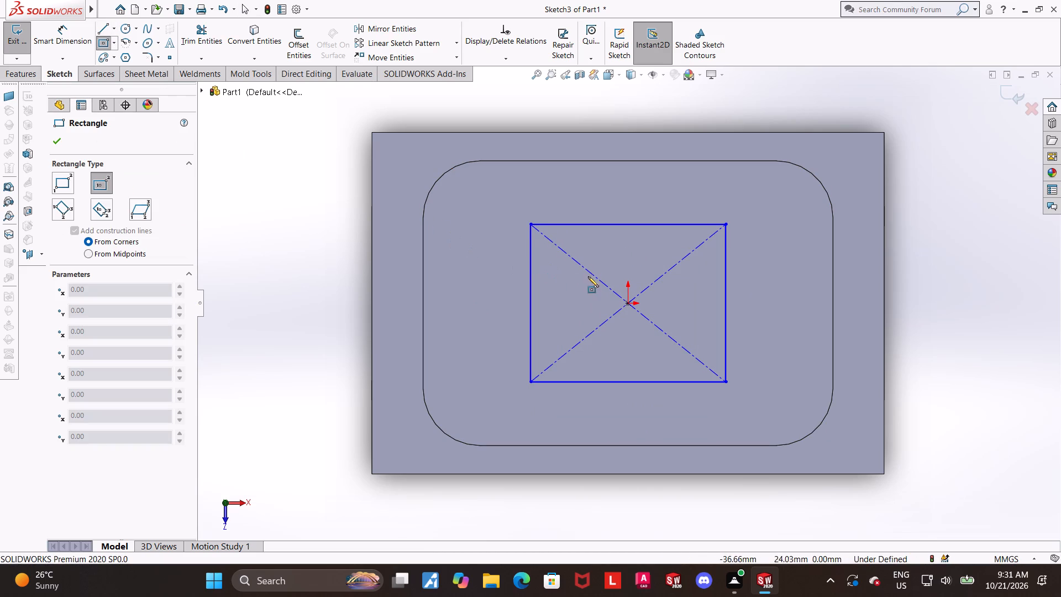
left_click(629, 303)
left_click(663, 244)
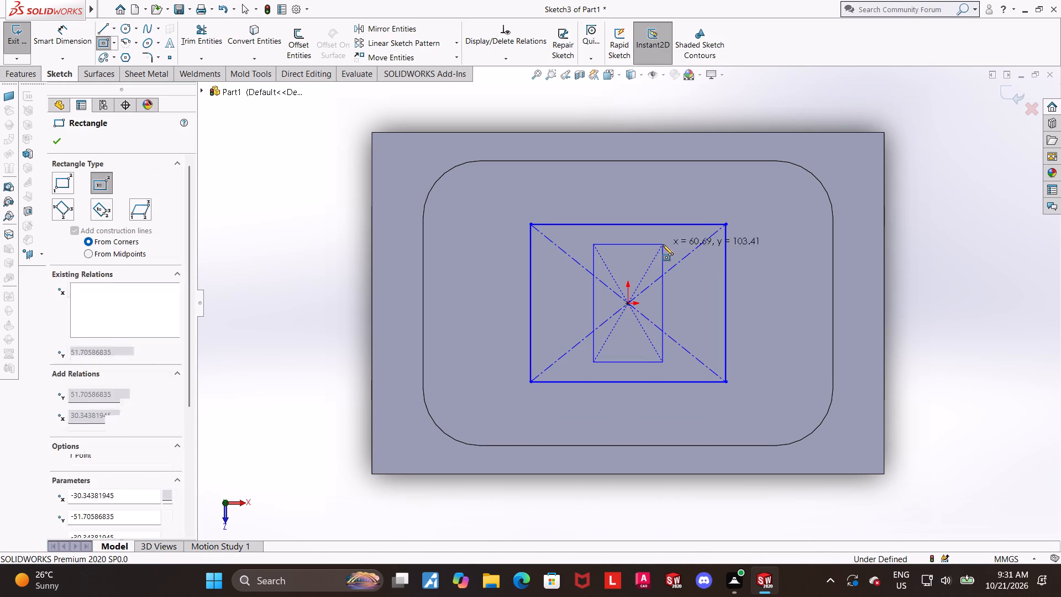
key("Escape")
key("Escape")
Dimension the outer rectangle's horizontal side to 150 mm.
left_click(55, 34)
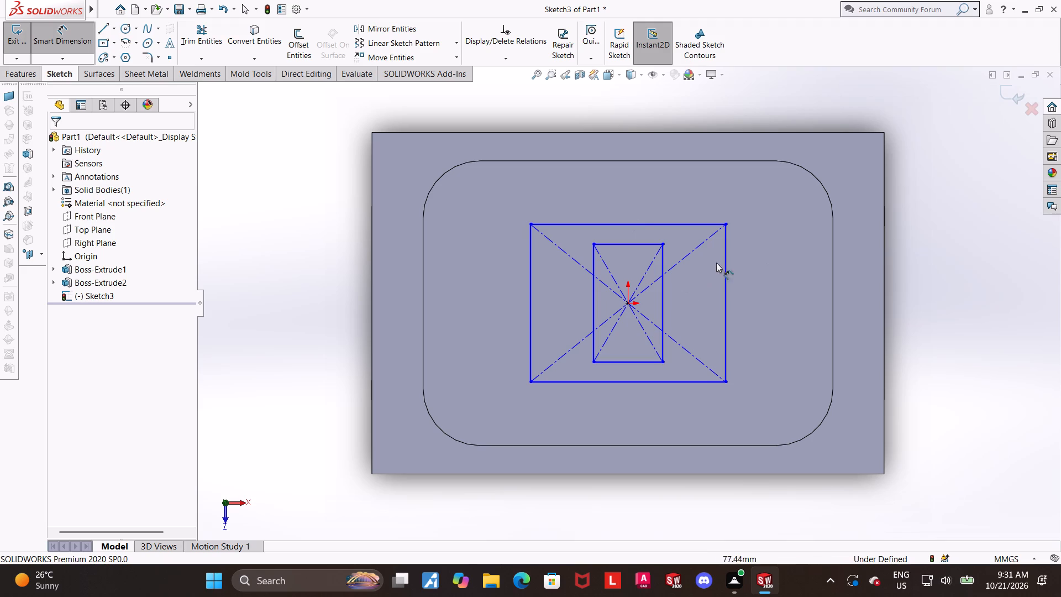
left_click(644, 224)
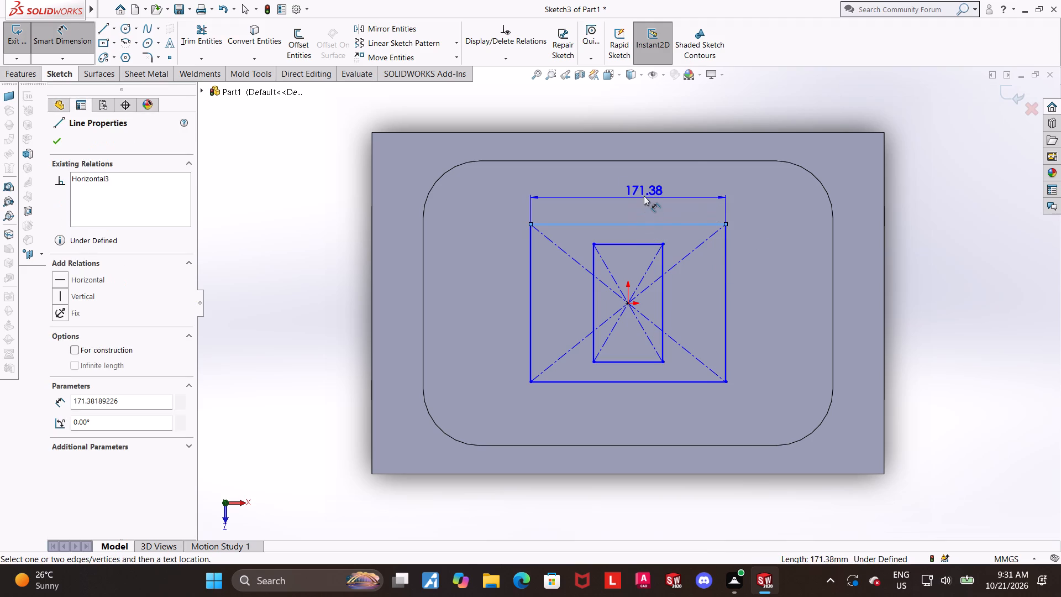
left_click(644, 196)
type("150")
key("Return")
key("Escape")
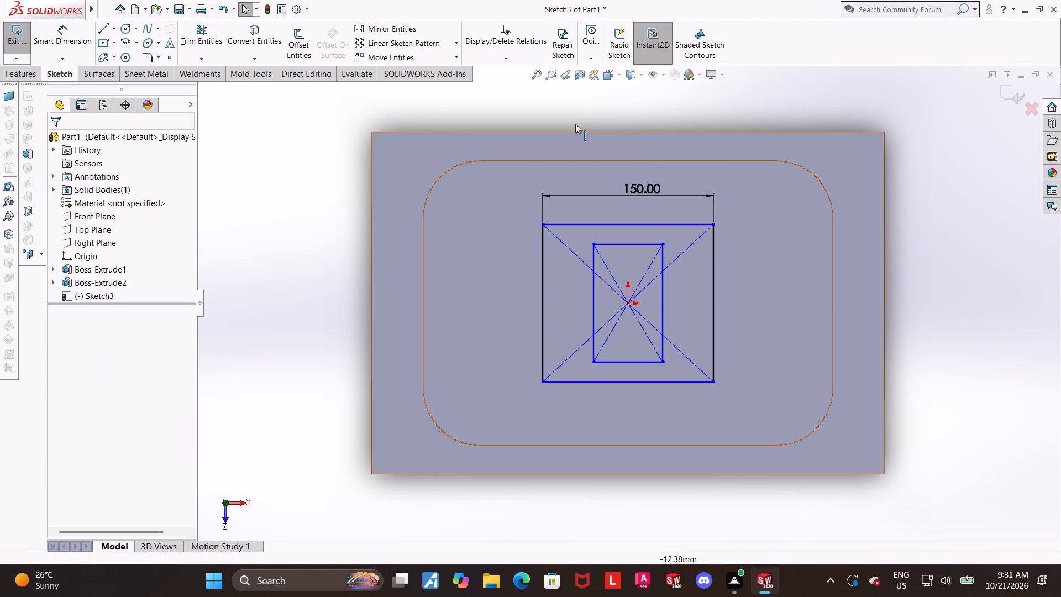
Dimension the outer rectangle's vertical side to 165 mm.
left_click(53, 34)
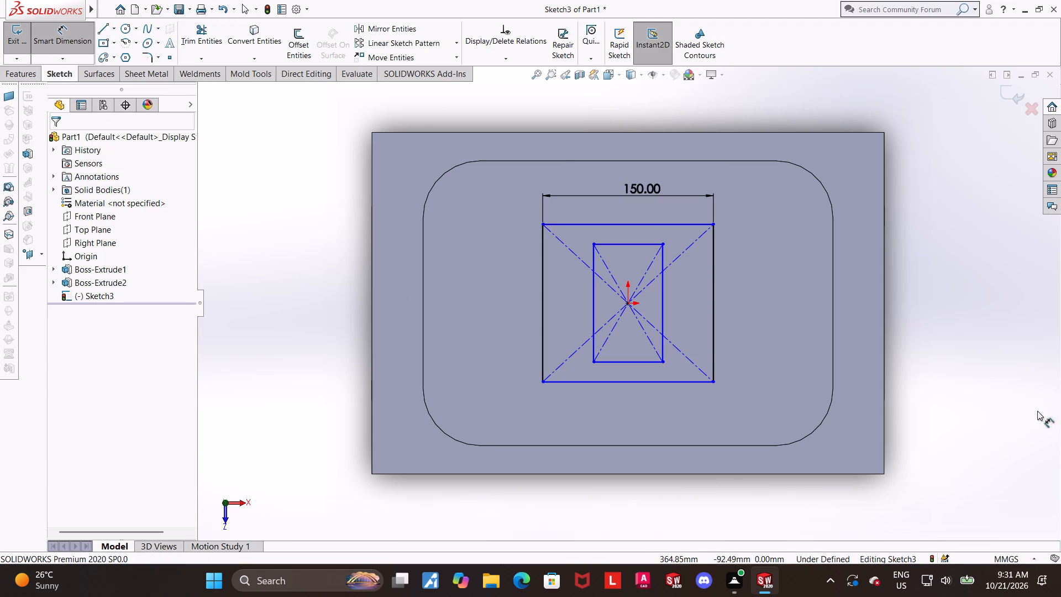
left_click(713, 294)
left_click(778, 292)
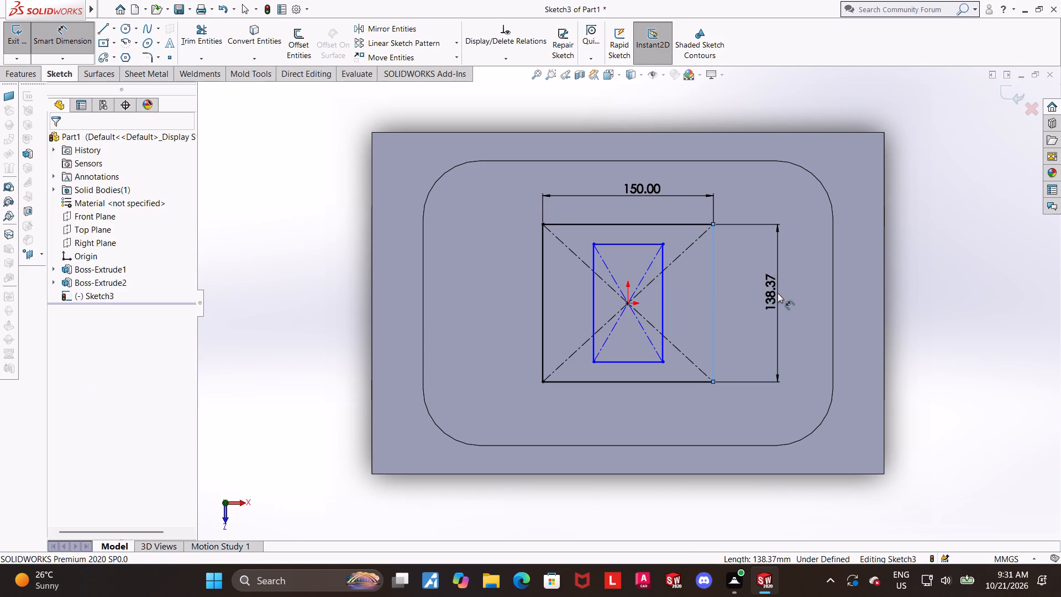
type("165")
key("Return")
key("Escape")
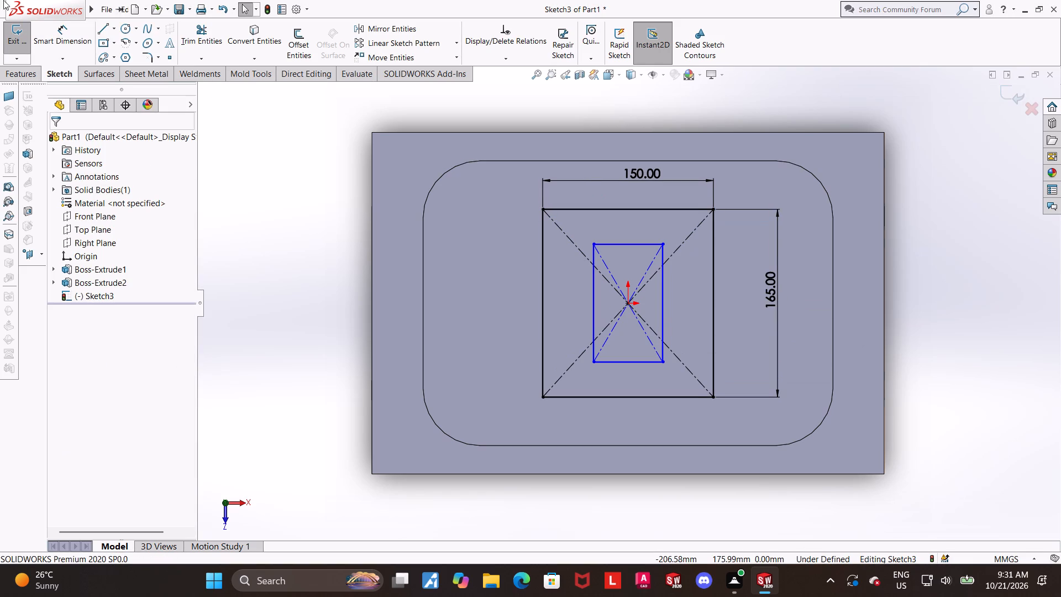
Dimension the inner rectangle's horizontal side to 85 mm.
left_click(51, 34)
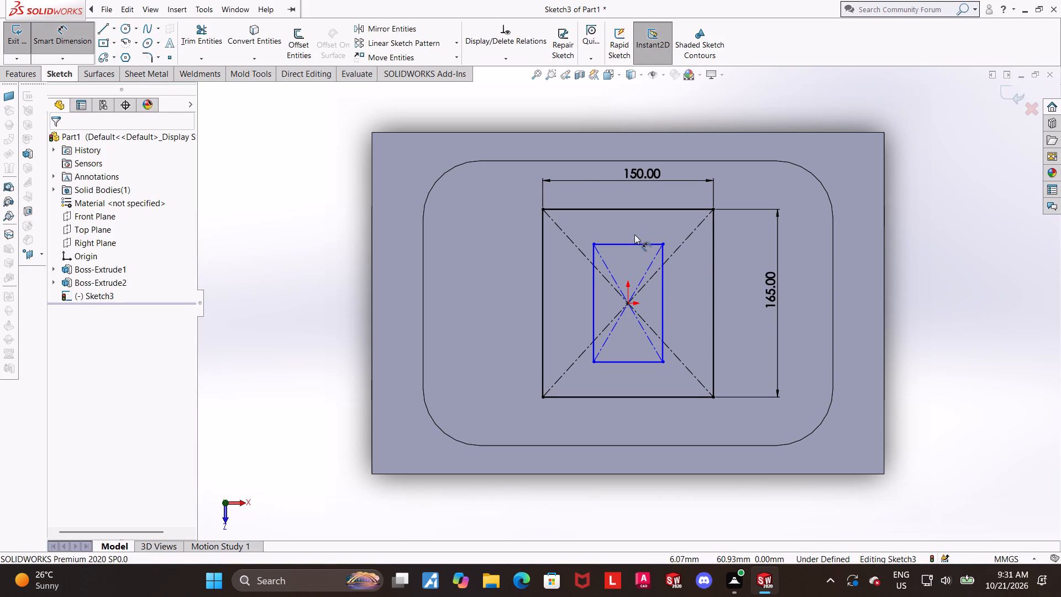
left_click(627, 243)
left_click(626, 234)
type("85")
key("Return")
key("Escape")
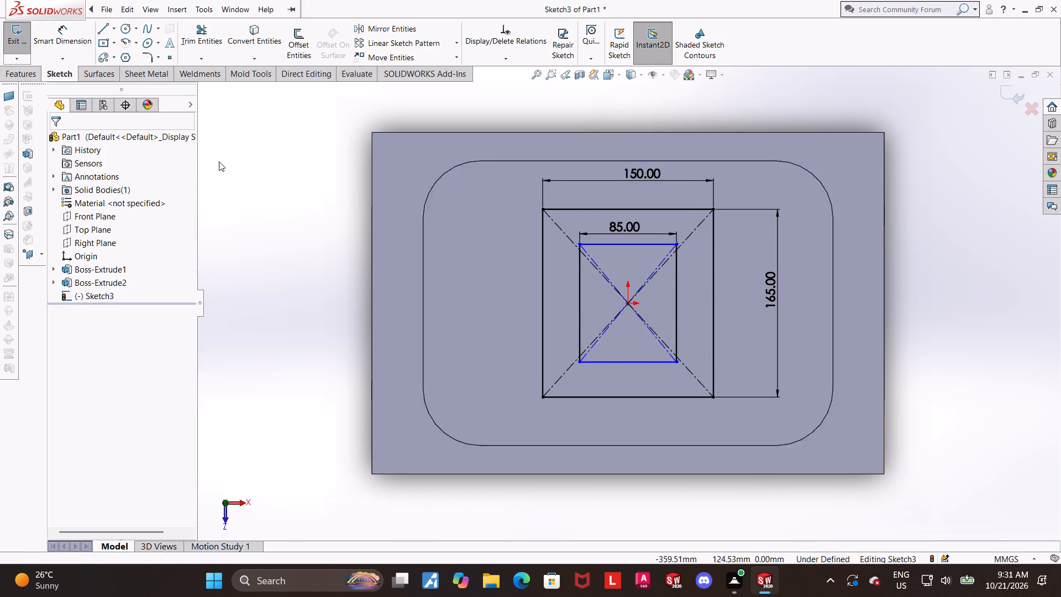
Dimension the inner rectangle's vertical side to 85 mm.
left_click(62, 39)
left_click(677, 314)
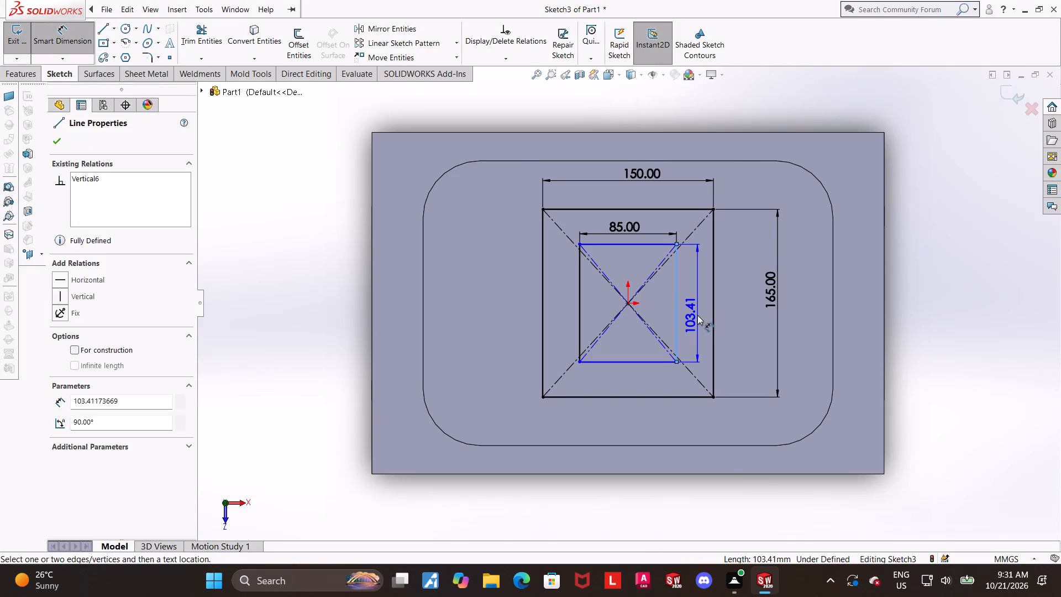
left_click(697, 315)
type("85")
key("Return")
key("Escape")
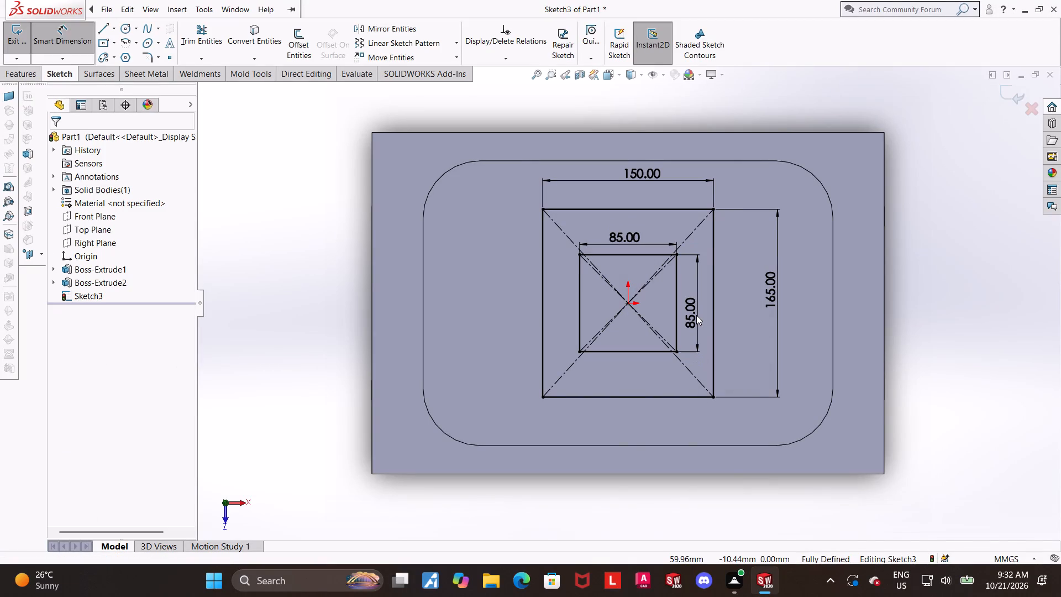
scroll(724, 338, "down", 1)
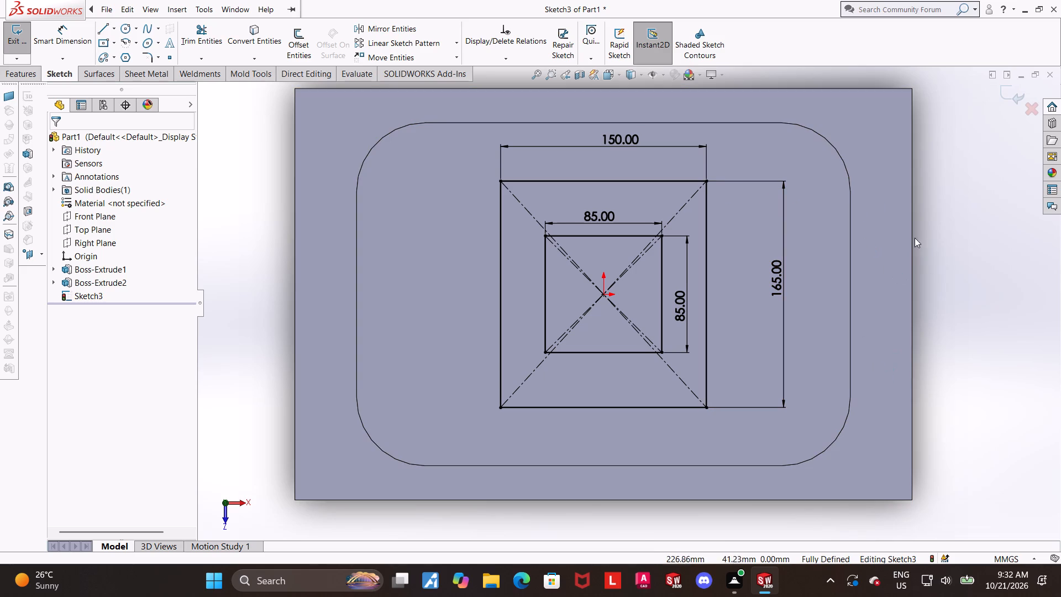
Finish the sketch and extrude the frame between the two concentric rectangles 20 mm upward from the rounded boss, merged with the body.
left_click(1012, 85)
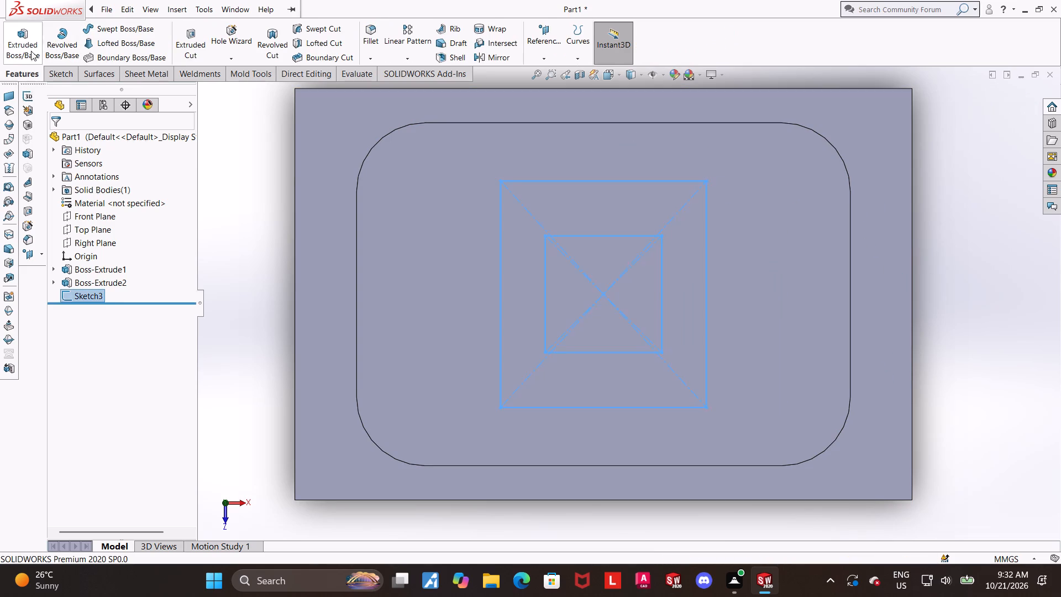
left_click(18, 44)
scroll(240, 279, "up", 2)
middle_click_drag(485, 400, 487, 318)
scroll(484, 365, "up", 1)
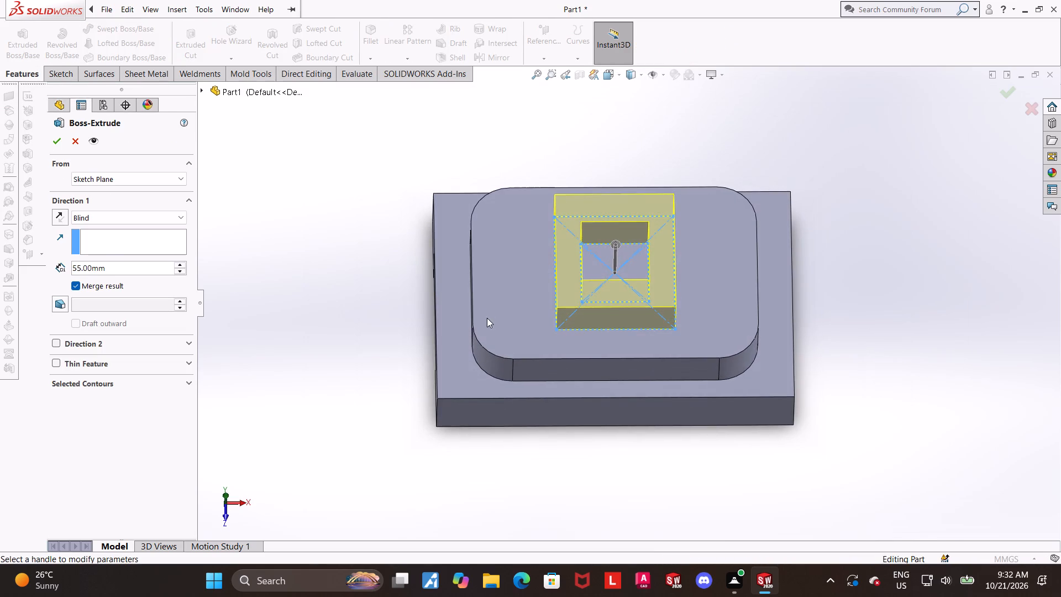
scroll(612, 250, "down", 1)
left_click(125, 265)
left_click_drag(135, 268, 0, 256)
type("20")
key("Return")
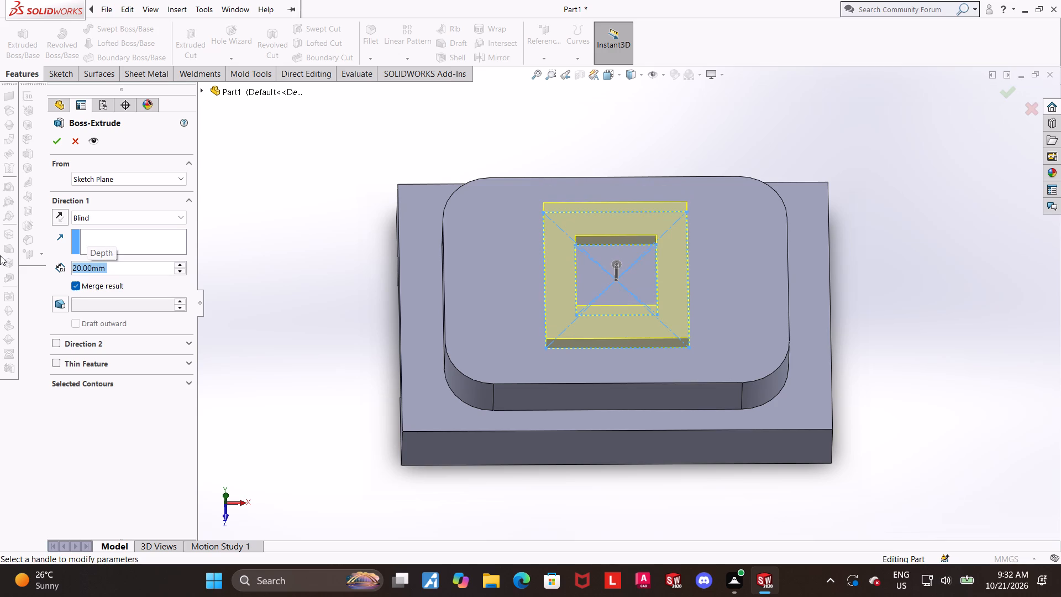
left_click(54, 137)
left_click(266, 215)
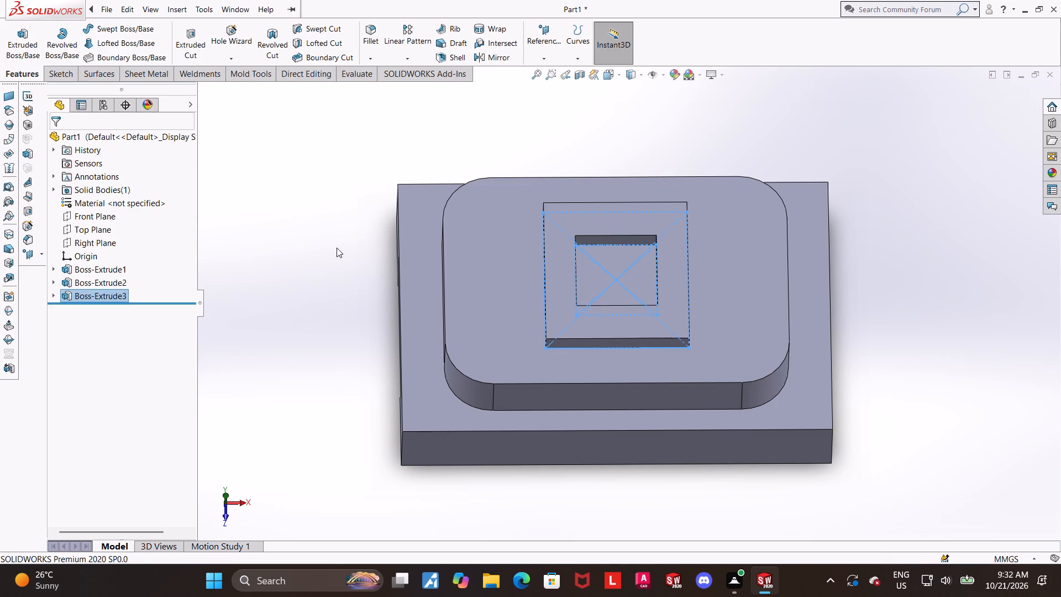
Examine the stepped block from several angles, including the raised frame, the rounded boss and the dovetail slot.
scroll(356, 253, "down", 1)
scroll(570, 269, "up", 3)
middle_click_drag(828, 347, 842, 305)
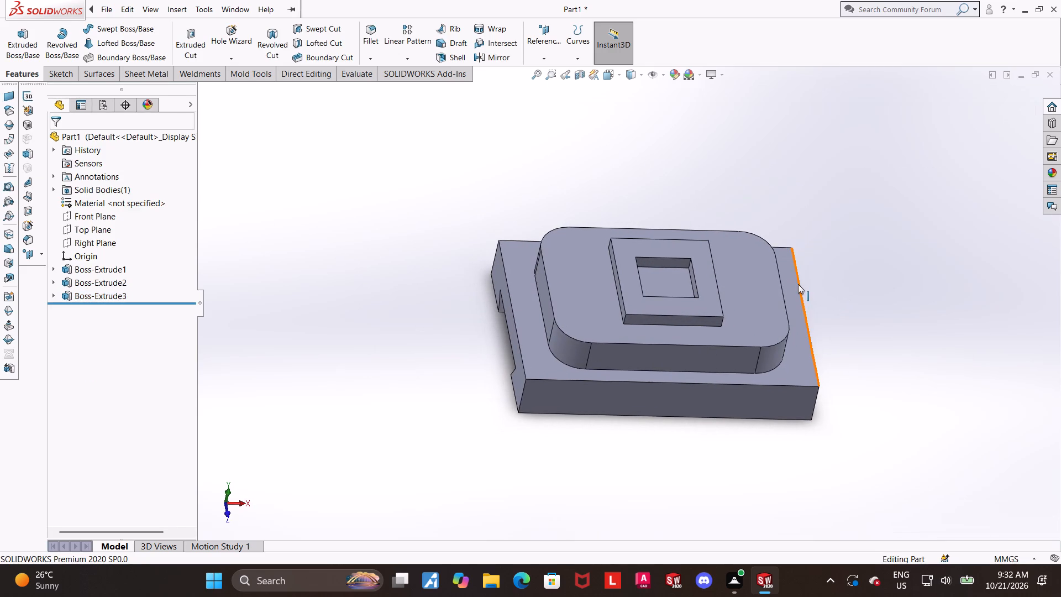
scroll(769, 204, "down", 1)
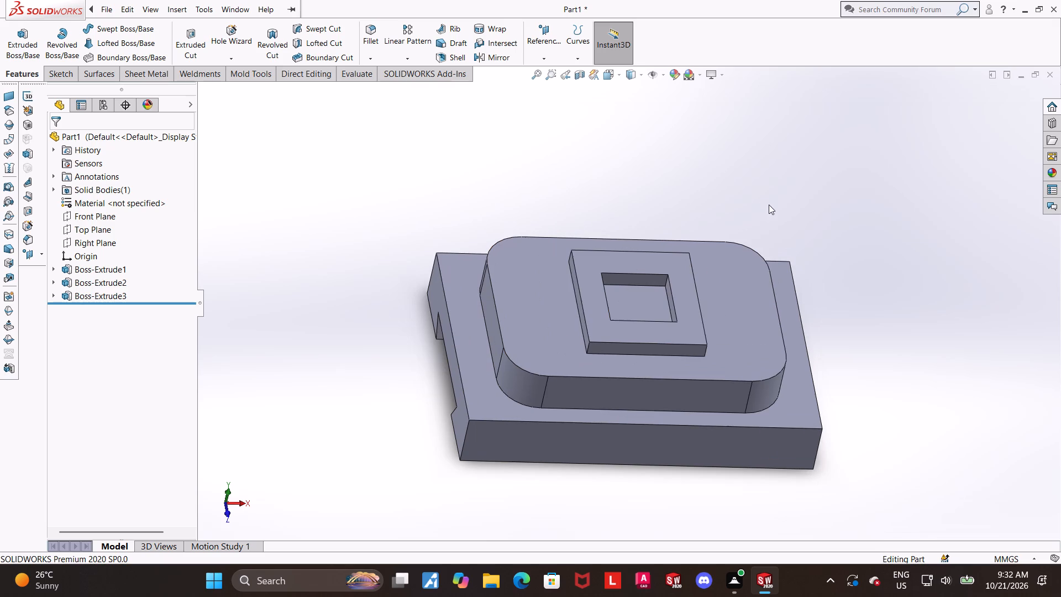
middle_click_drag(749, 241, 854, 187)
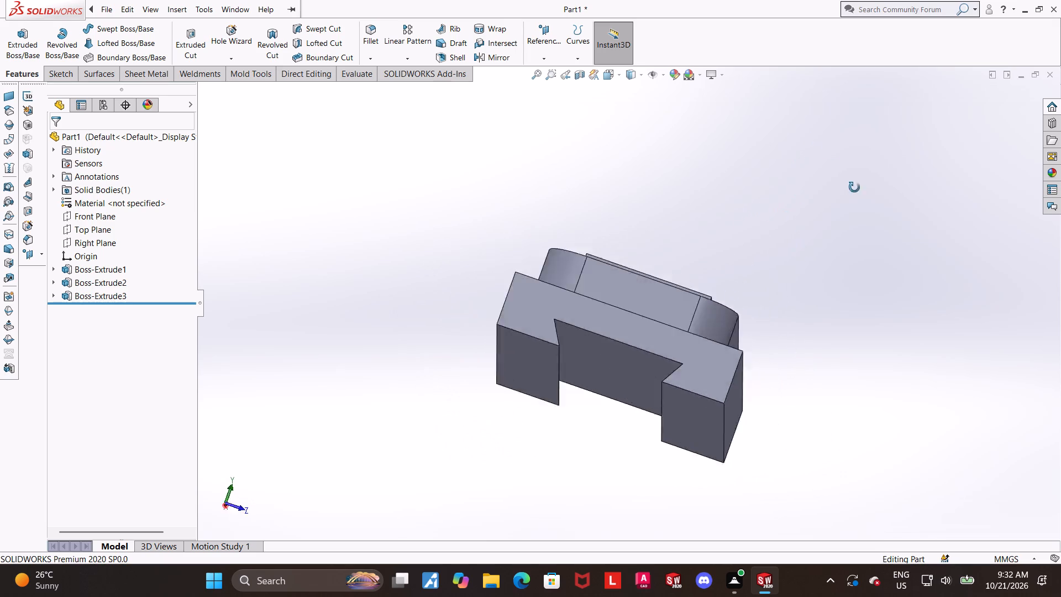
middle_click_drag(854, 187, 809, 249)
scroll(783, 268, "down", 1)
scroll(865, 245, "up", 1)
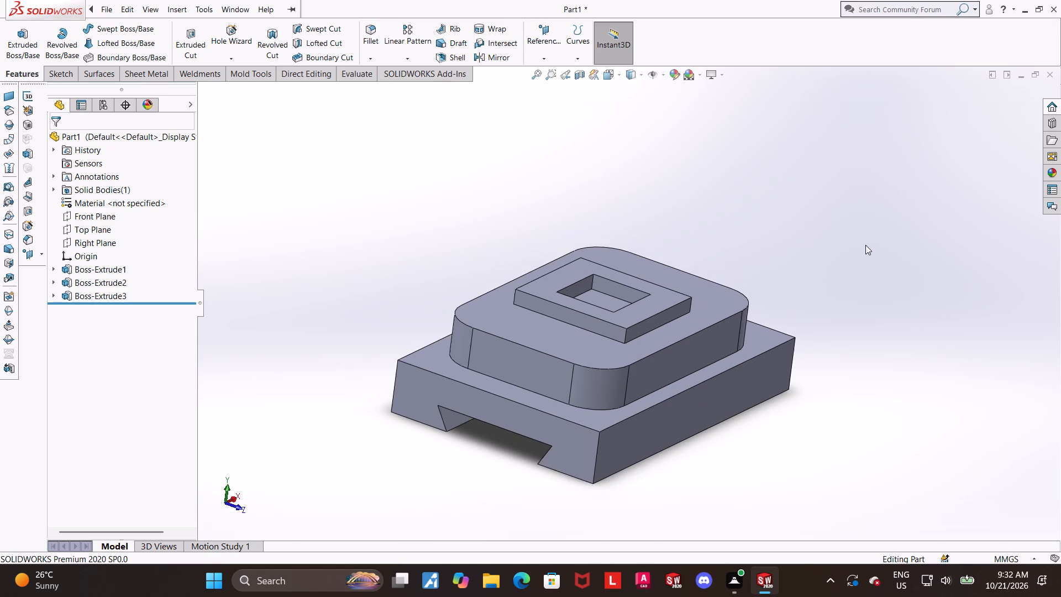
scroll(874, 242, "down", 1)
Create a reference plane offset from the Right Plane by 260/2, giving 130 mm, toward the block's end.
left_click(554, 54)
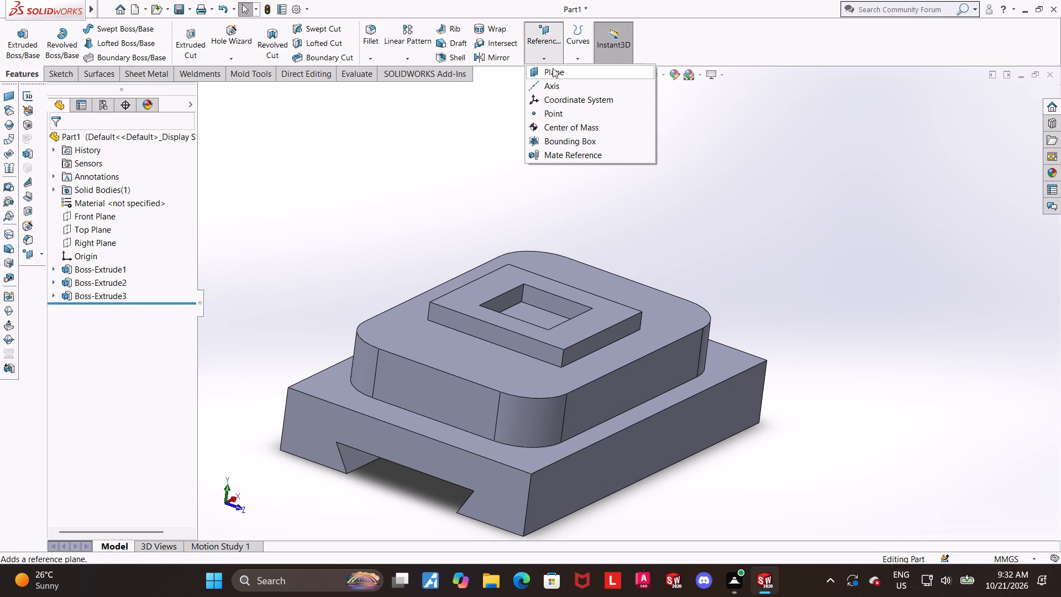
left_click(553, 68)
left_click(199, 91)
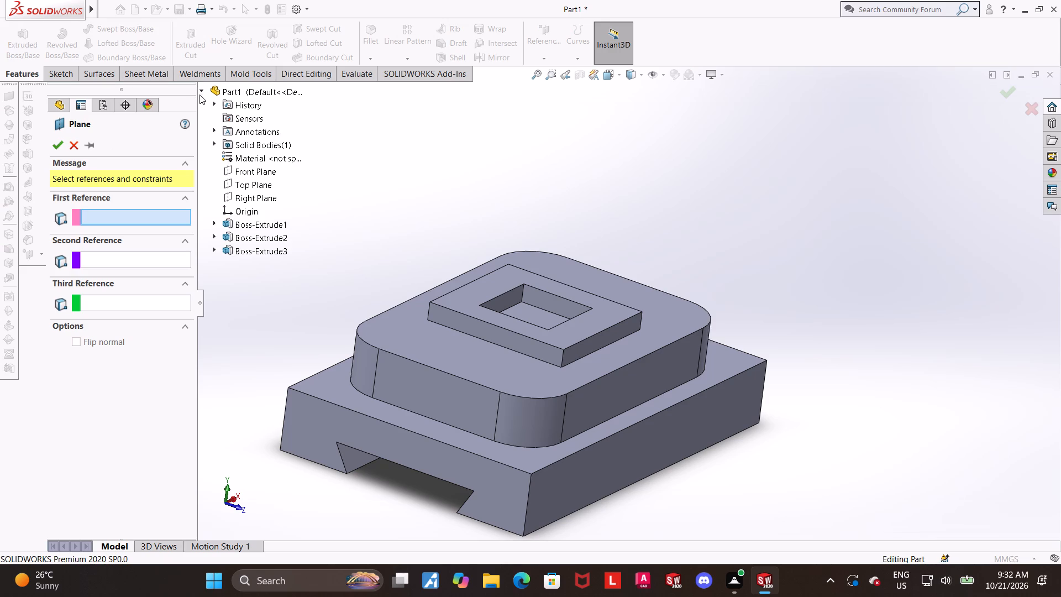
left_click(243, 197)
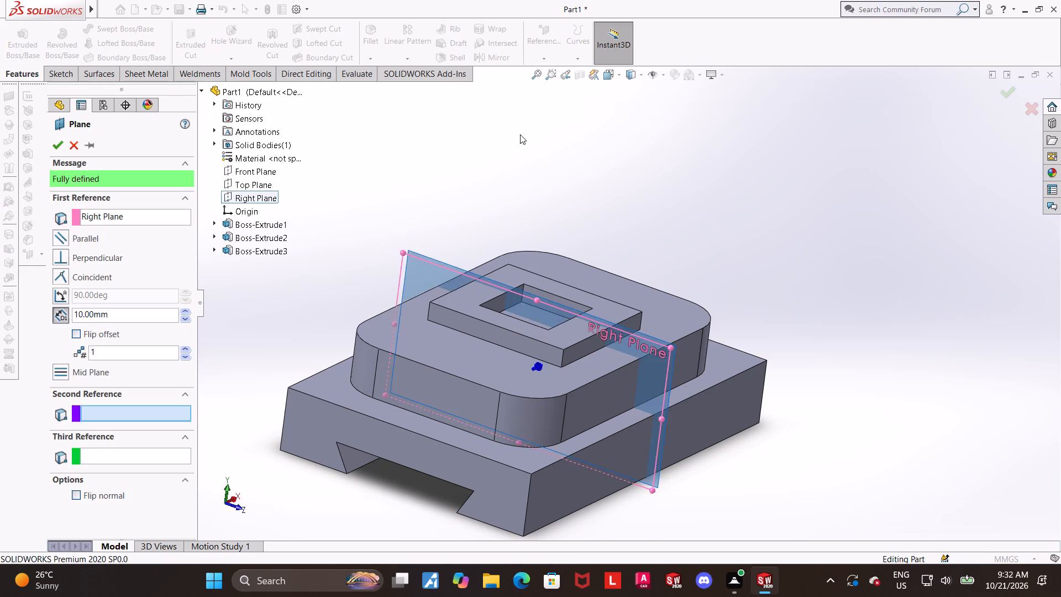
scroll(613, 125, "up", 1)
middle_click_drag(610, 130, 584, 166)
left_click(119, 313)
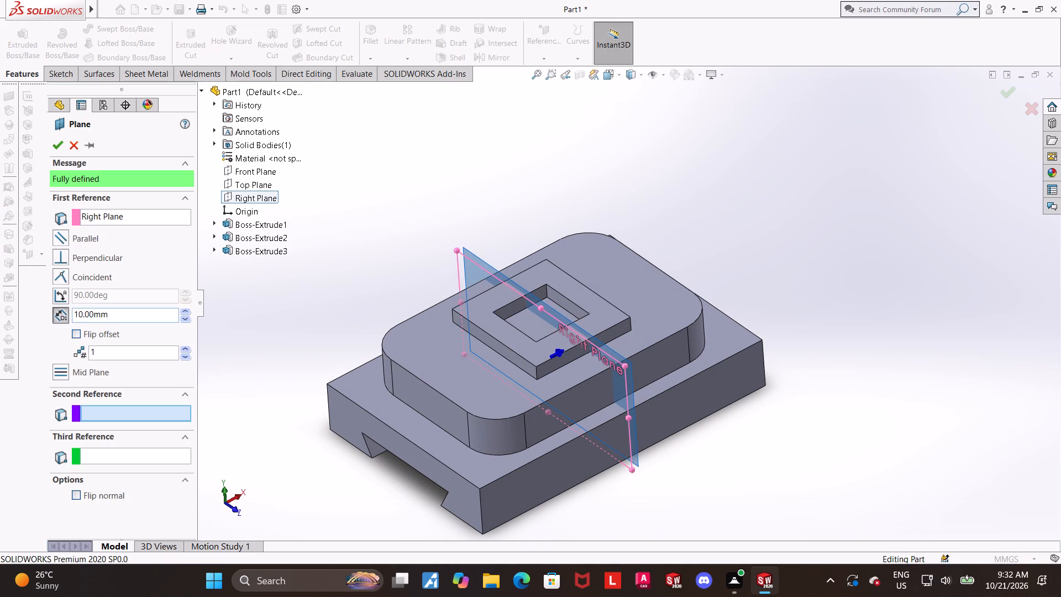
left_click_drag(132, 317, 14, 312)
type("260/2")
key("Return")
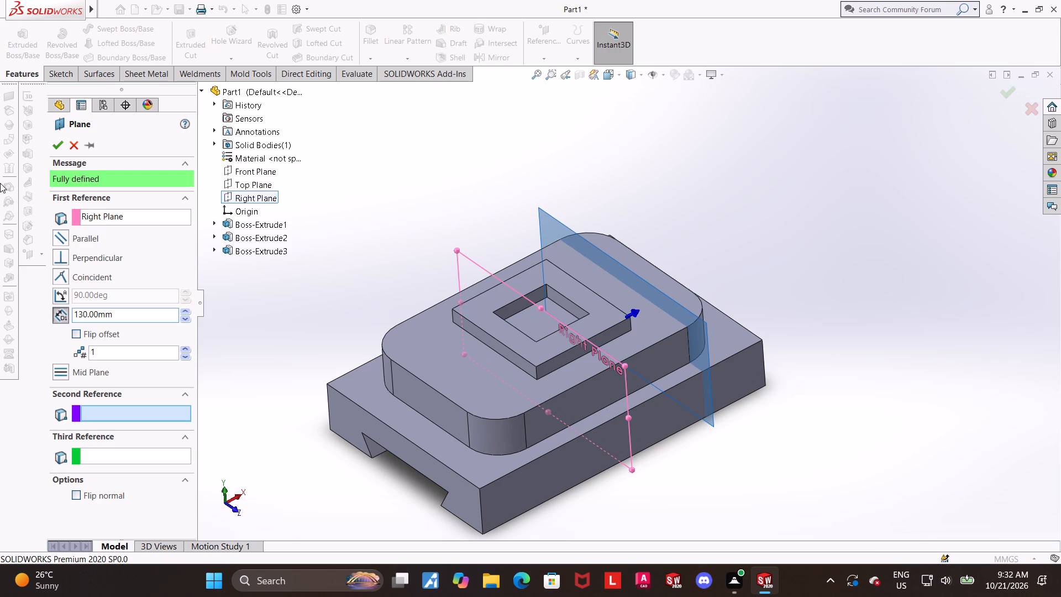
left_click(61, 153)
Start a sketch on the new offset plane and orient the view normal to it.
middle_click_drag(810, 274, 633, 322)
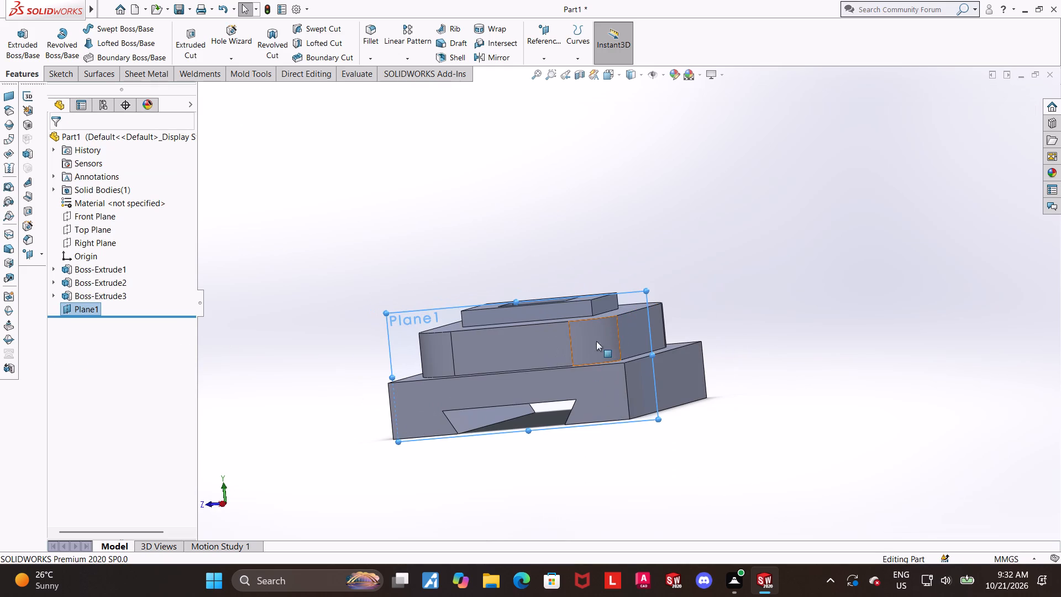
right_click(91, 308)
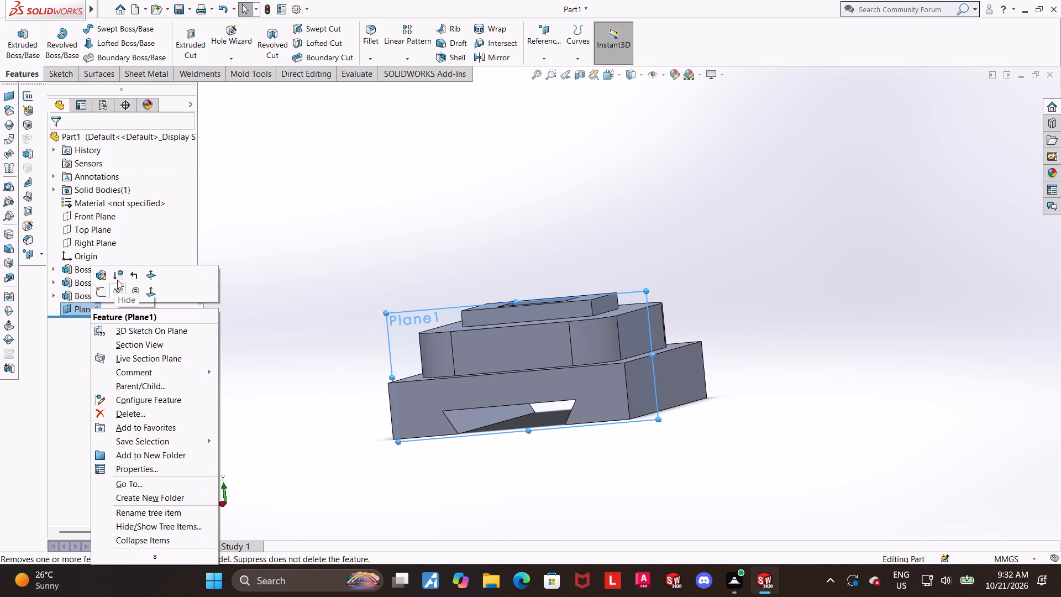
left_click(103, 295)
left_click(110, 323)
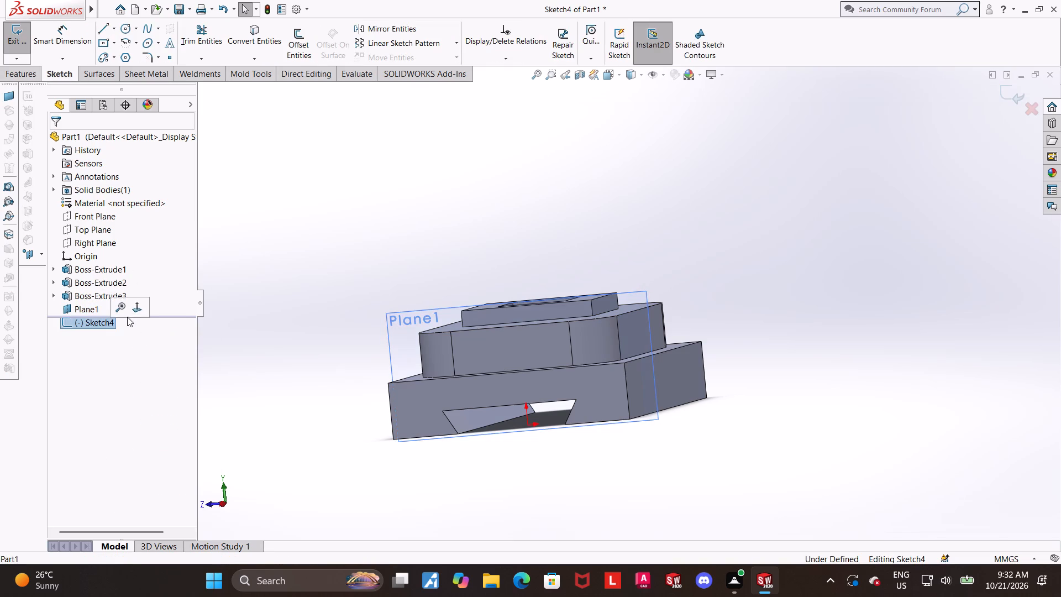
left_click(132, 311)
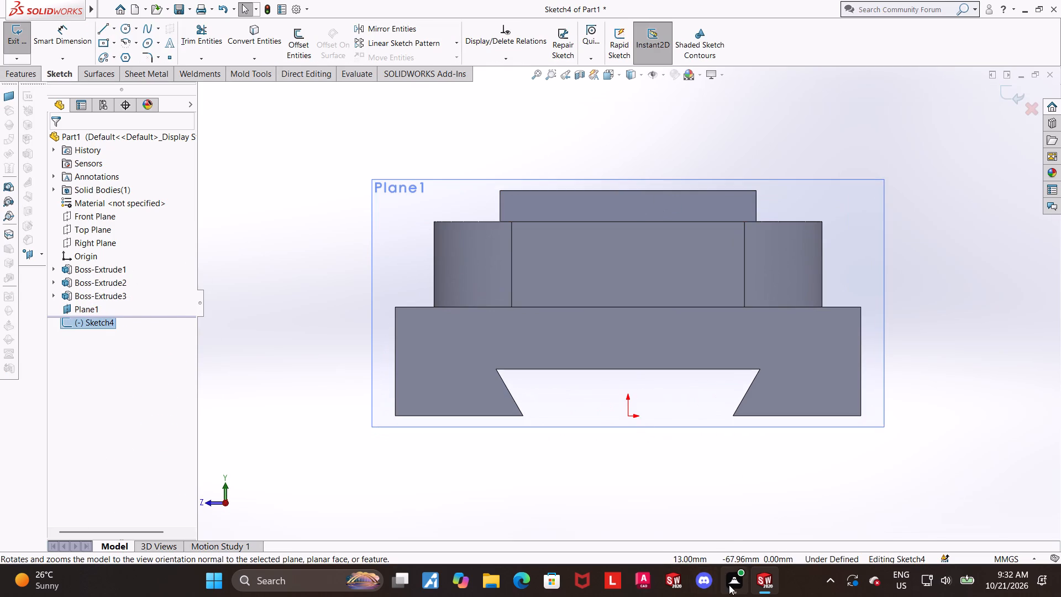
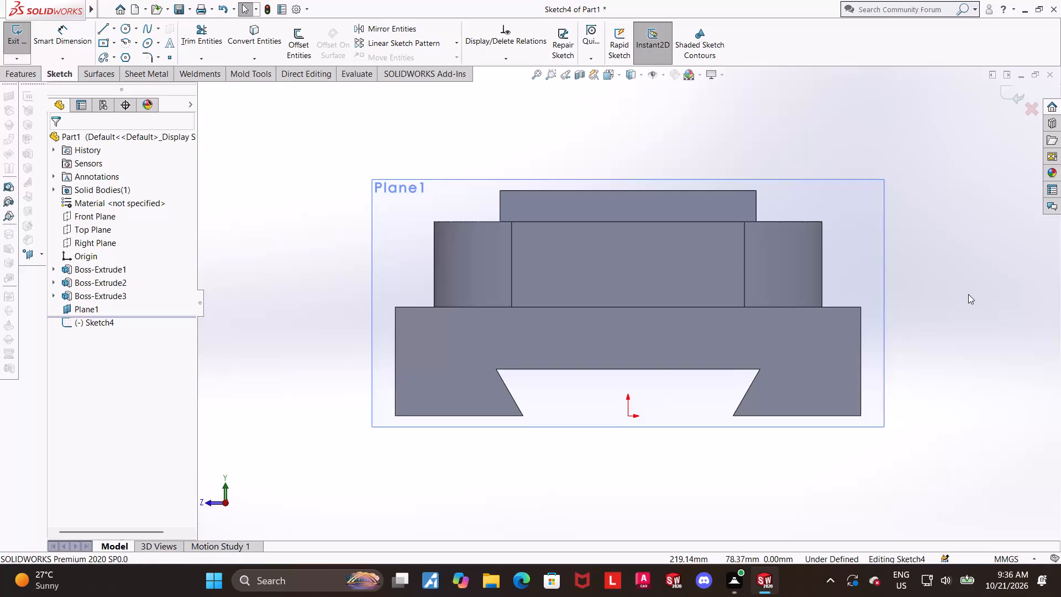
Examine the offset plane's position relative to the raised frame, the rounded boss and the block.
scroll(853, 270, "up", 1)
middle_click_drag(883, 258, 829, 315)
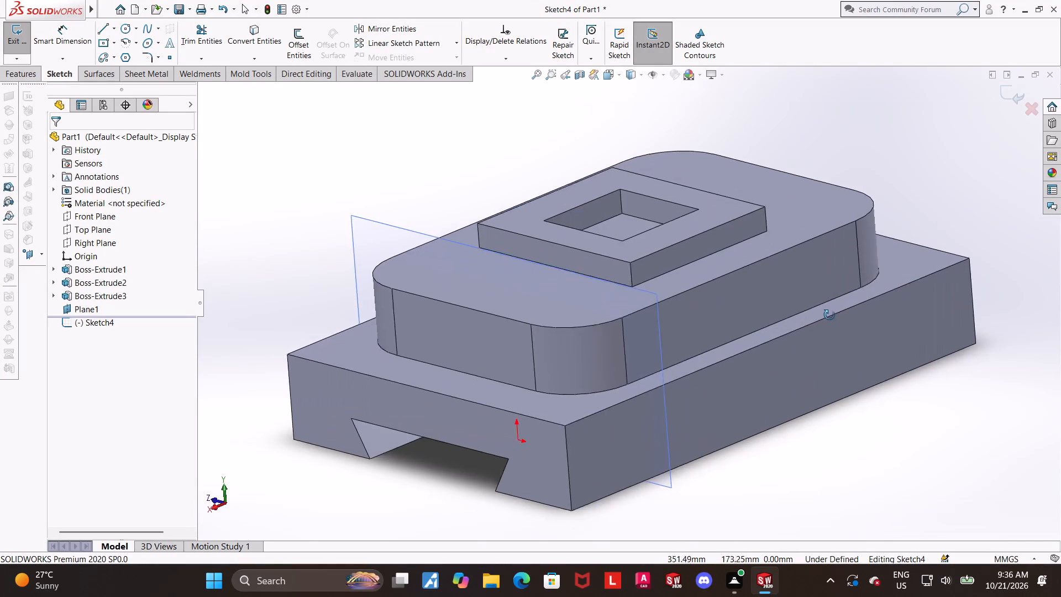
middle_click_drag(829, 315, 837, 316)
scroll(849, 306, "up", 1)
left_click(915, 382)
scroll(626, 245, "down", 1)
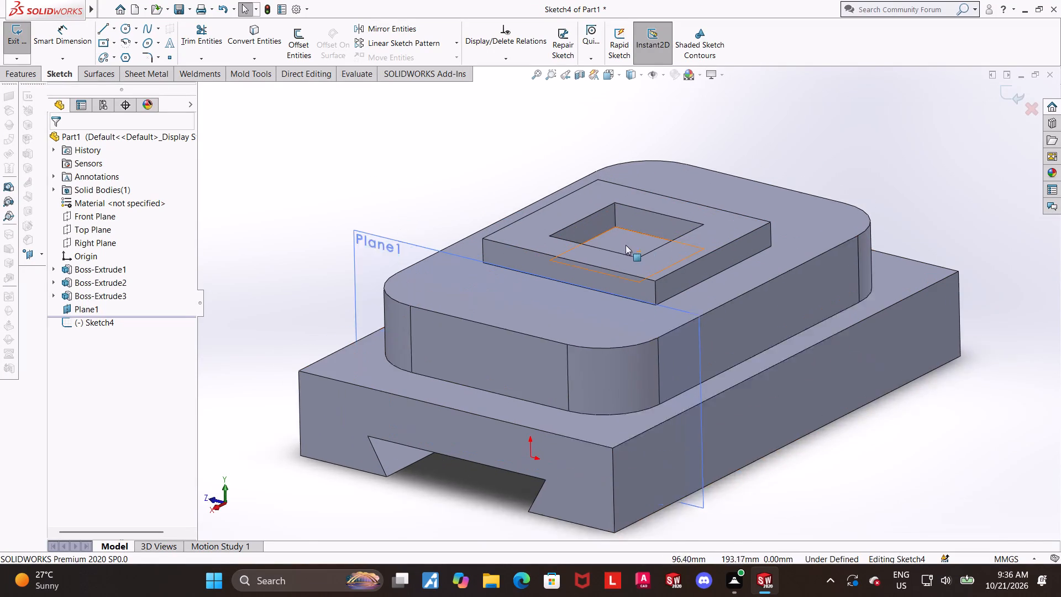
scroll(626, 245, "down", 1)
scroll(172, 221, "up", 1)
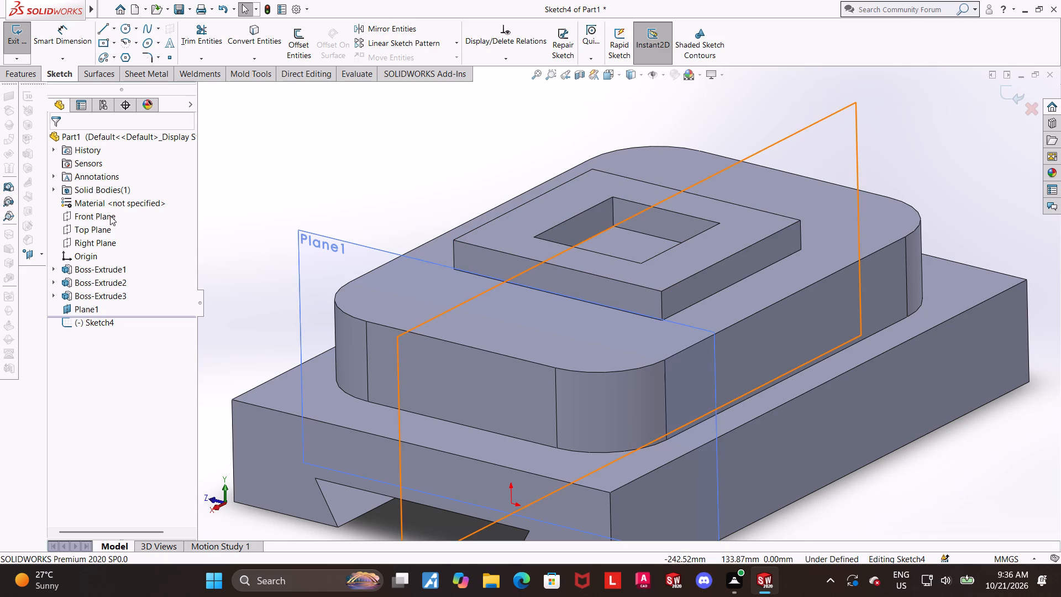
Temporarily show the Right Plane to measure its distance to the offset plane, then hide it again.
left_click(109, 248)
left_click(132, 229)
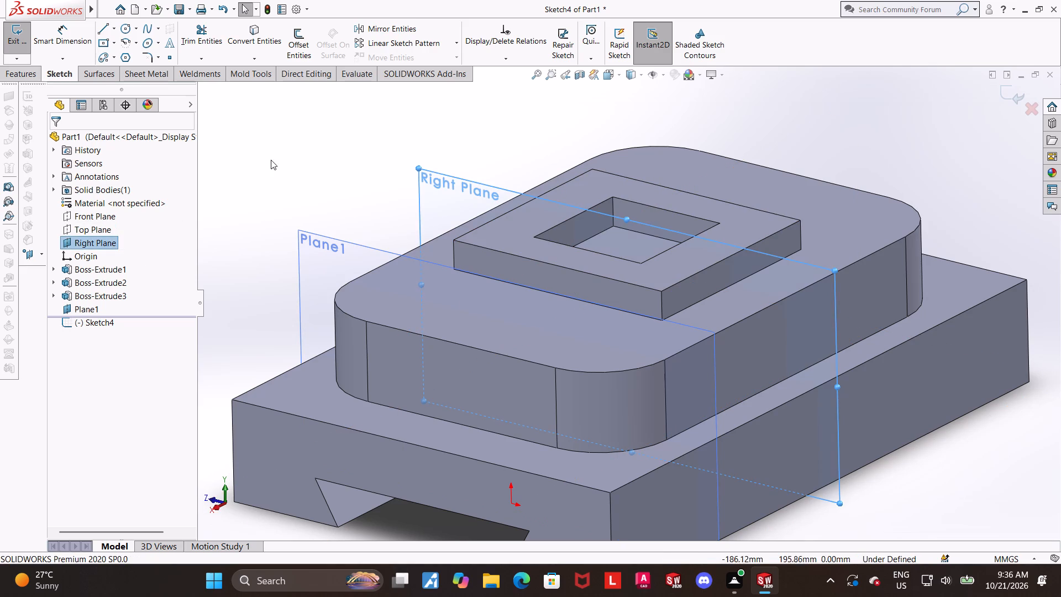
left_click(281, 154)
left_click(371, 75)
left_click(117, 41)
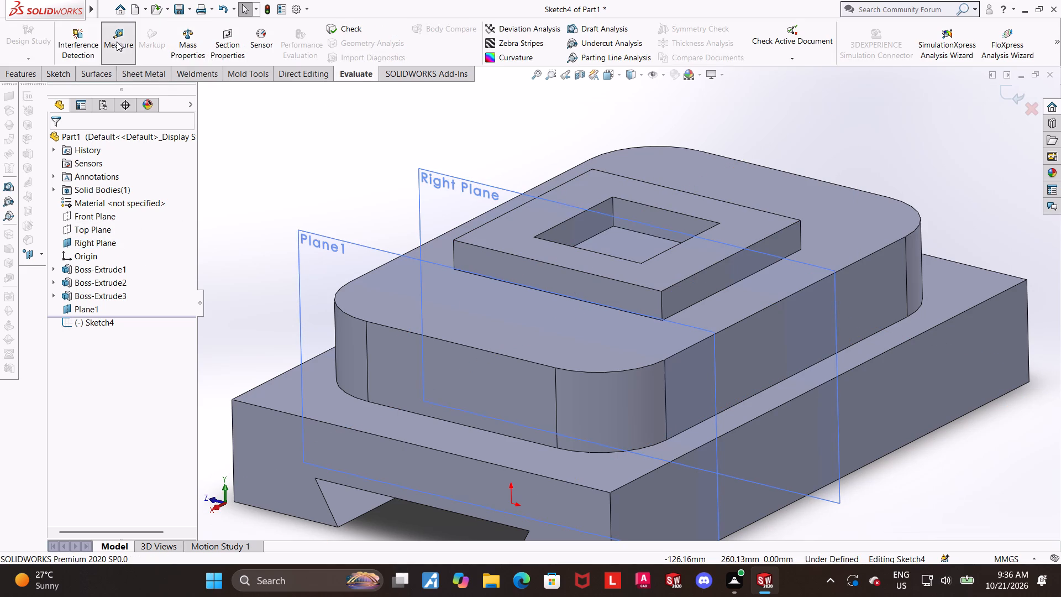
left_click(442, 201)
left_click(337, 271)
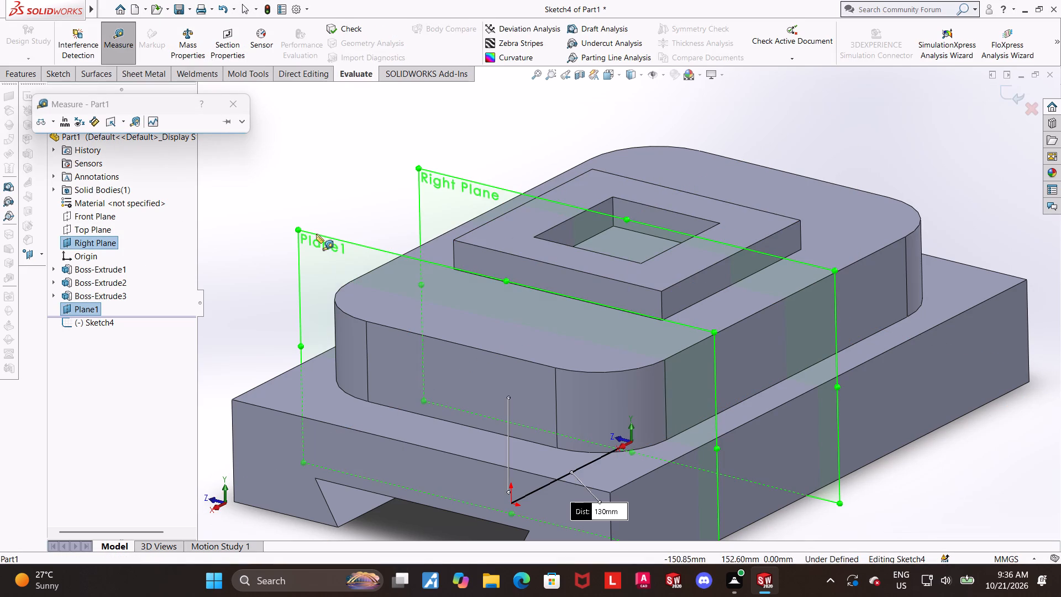
scroll(468, 272, "up", 1)
scroll(534, 292, "down", 1)
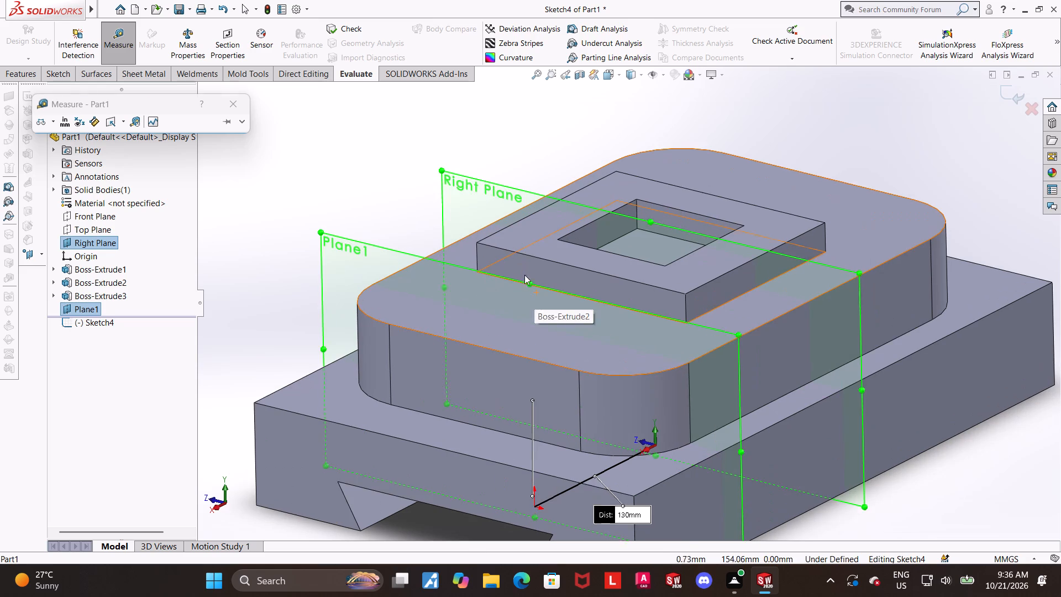
key("Escape")
left_click(81, 240)
left_click(102, 227)
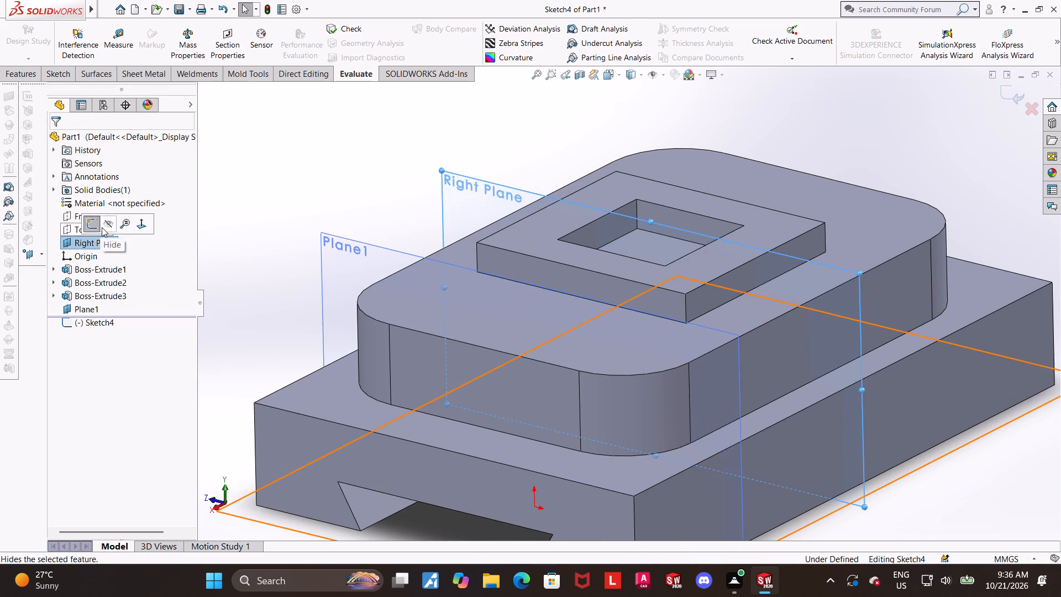
key("Escape")
left_click(356, 269)
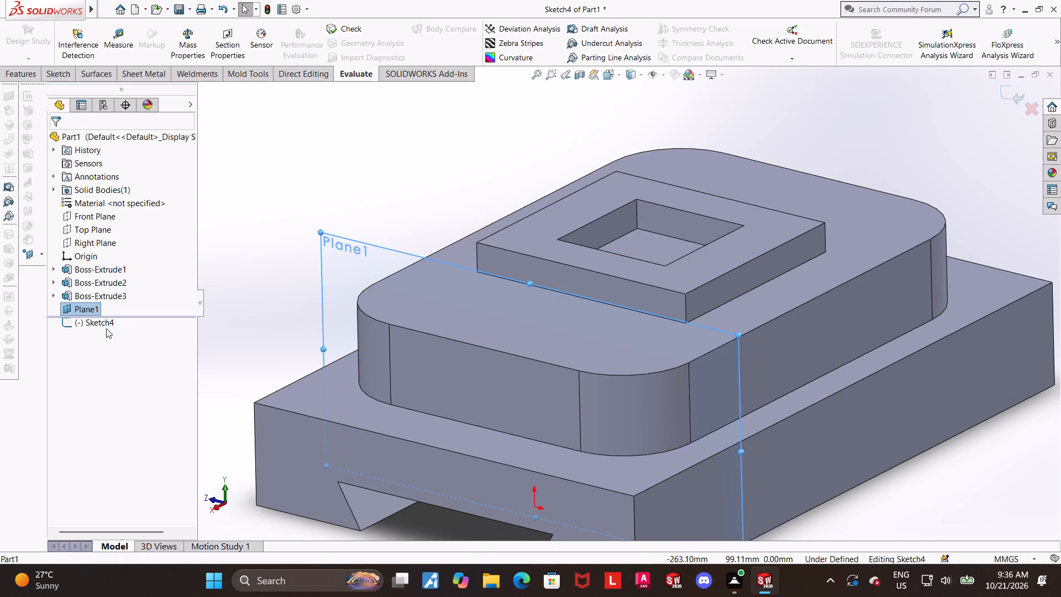
Sketch a centerpoint semicircle of about 56.5 mm radius above the raised frame, centred on the midpoint of the frame's top edge.
left_click(100, 322)
left_click(131, 308)
scroll(772, 289, "up", 3)
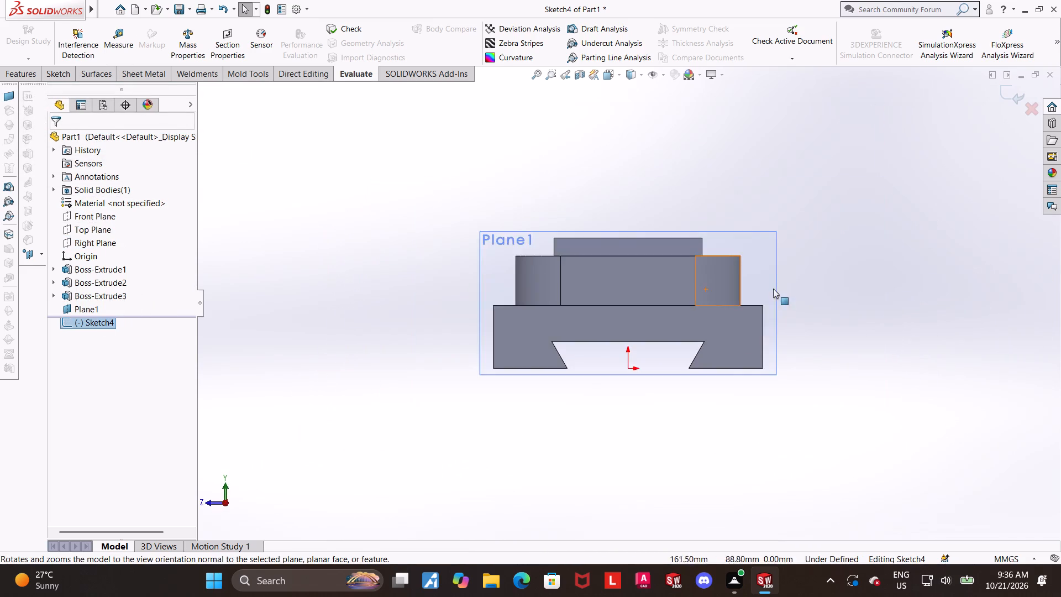
scroll(726, 140, "down", 3)
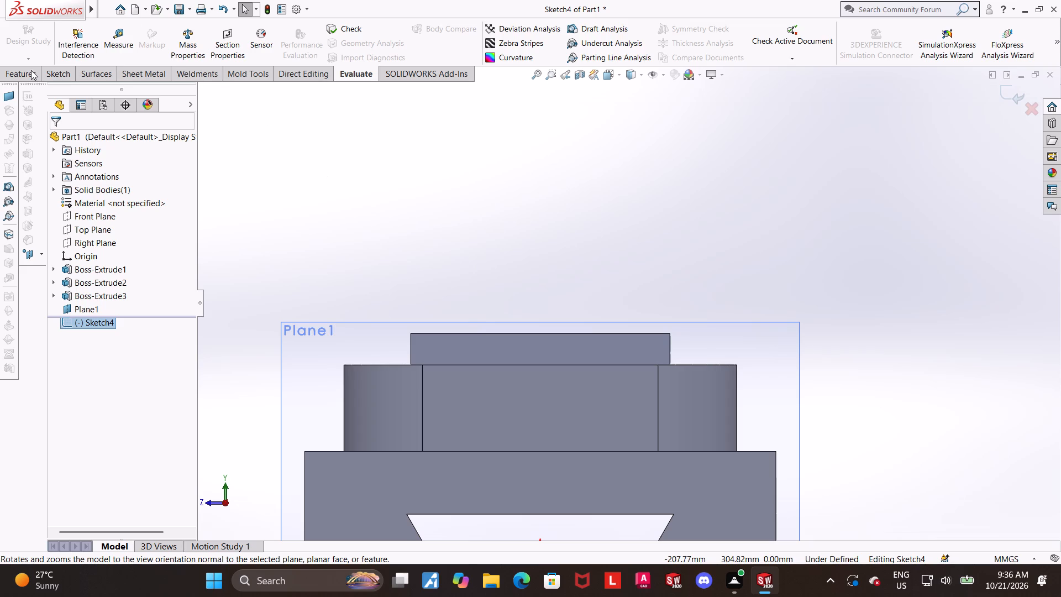
left_click(52, 72)
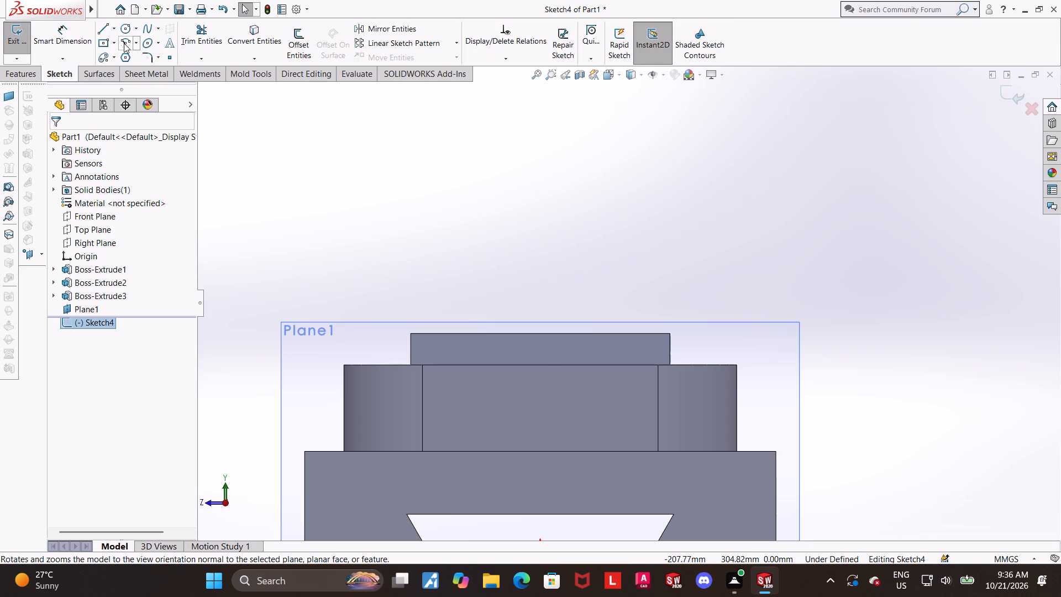
left_click(124, 43)
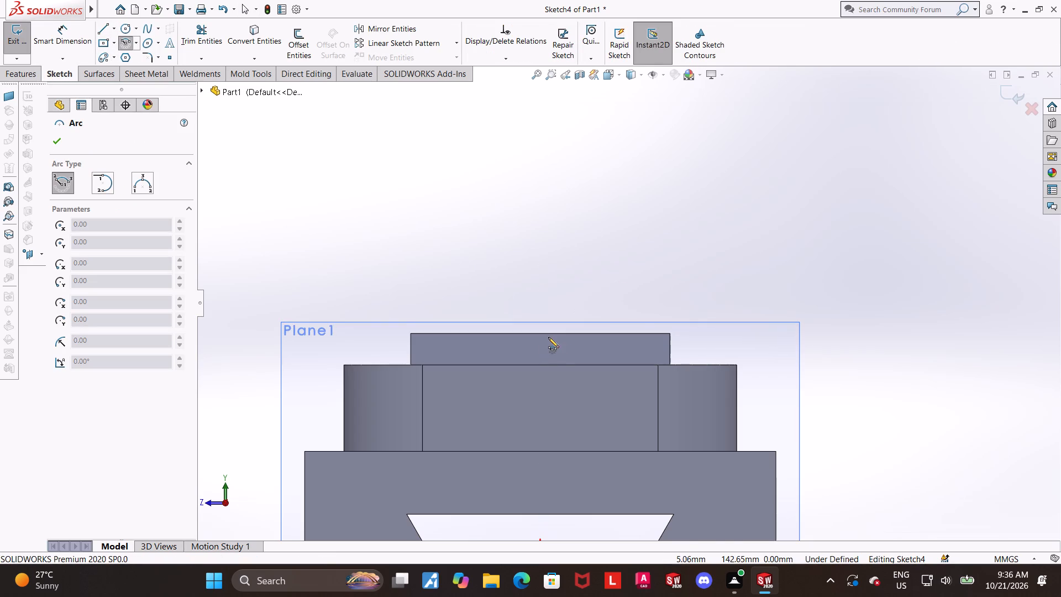
left_click(540, 334)
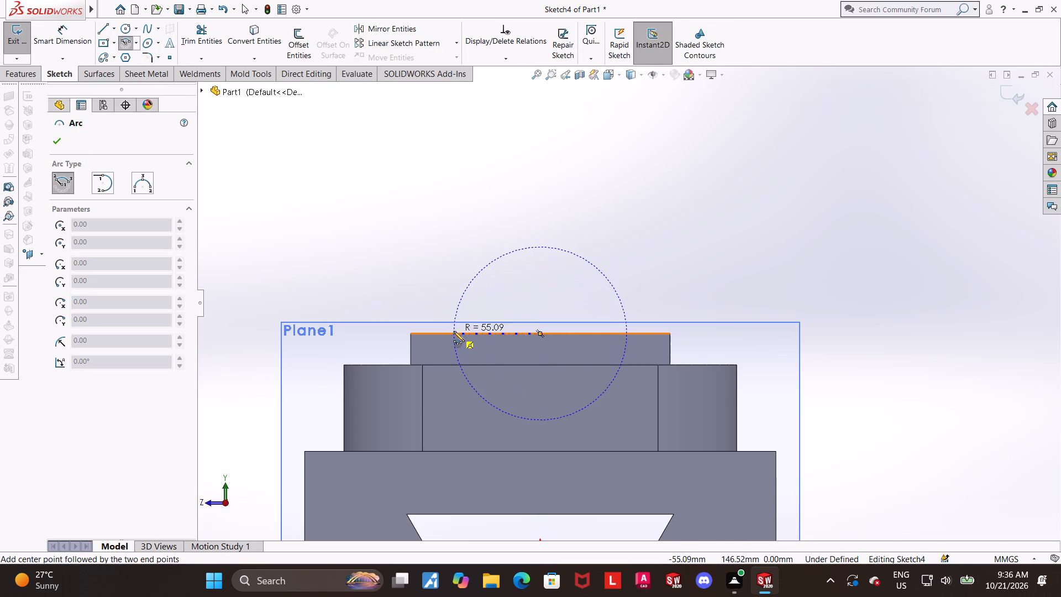
left_click(451, 333)
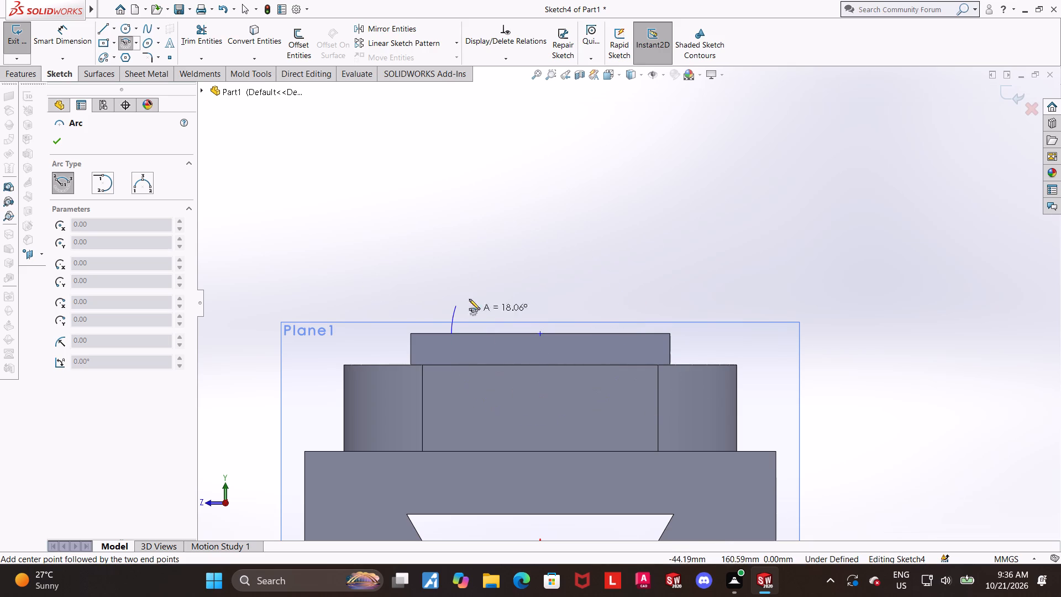
left_click(624, 333)
key("Escape")
key("Escape")
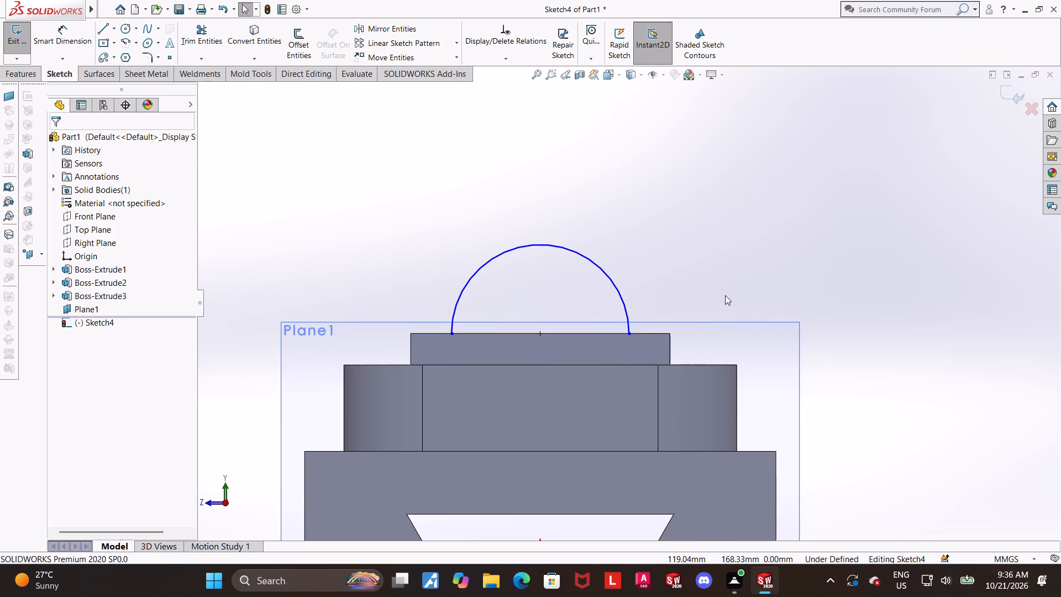
Dimension the distance between the arc's two endpoints as 150 mm.
scroll(678, 275, "down", 1)
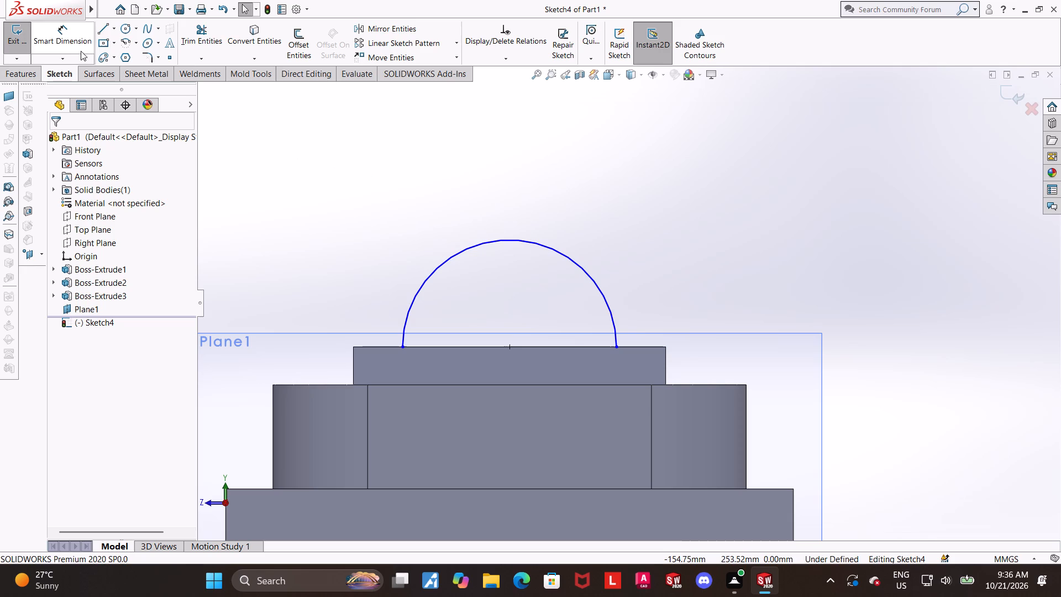
left_click(72, 38)
left_click(402, 348)
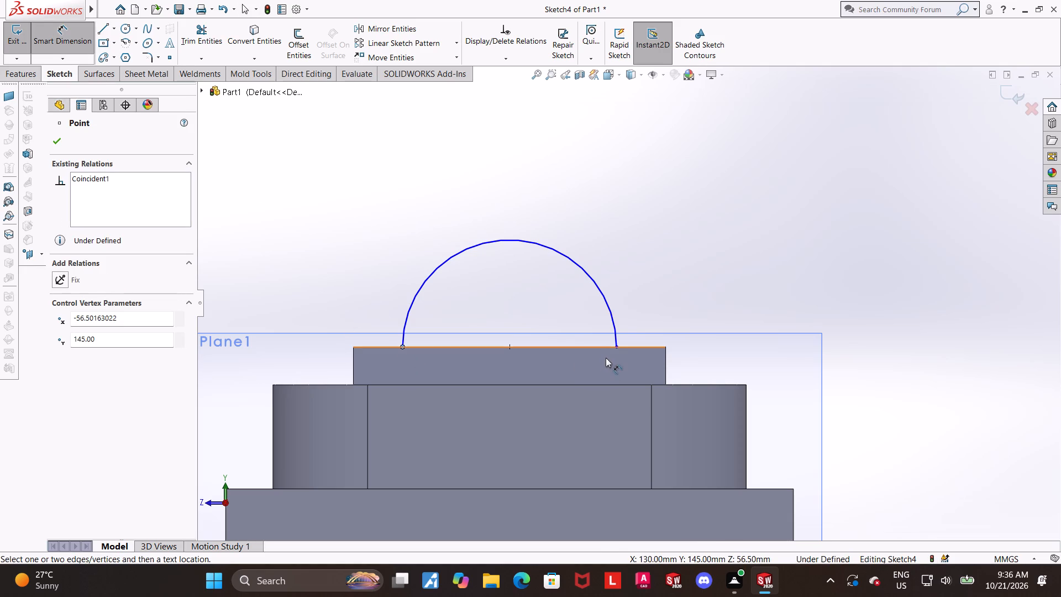
left_click(616, 348)
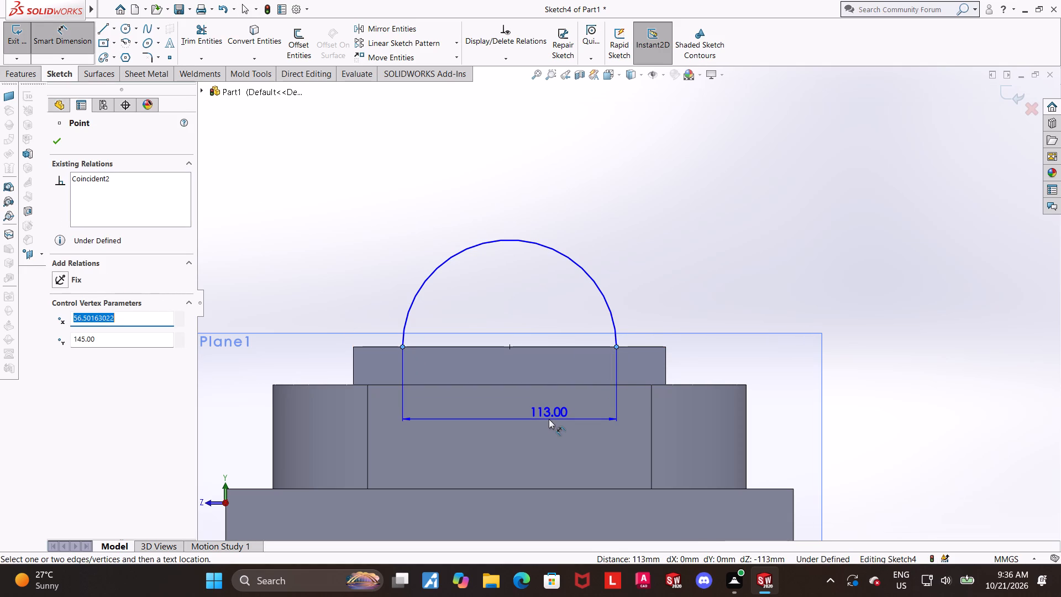
left_click(549, 419)
type("150")
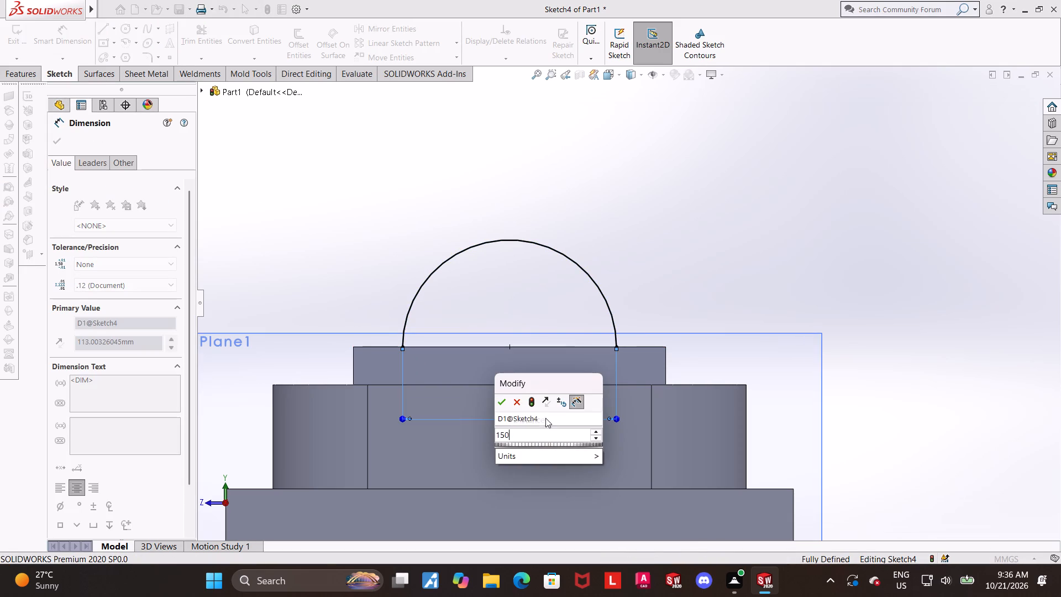
key("Return")
key("Escape")
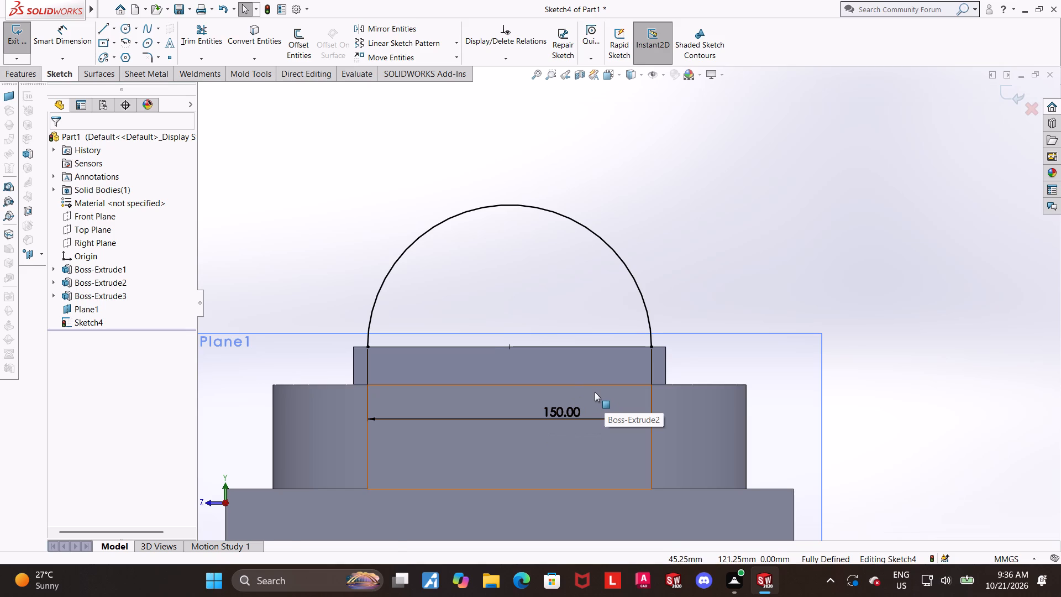
Exit the sketch and examine the arc against the frame and rounded boss from several angles.
scroll(595, 392, "up", 1)
scroll(595, 392, "down", 1)
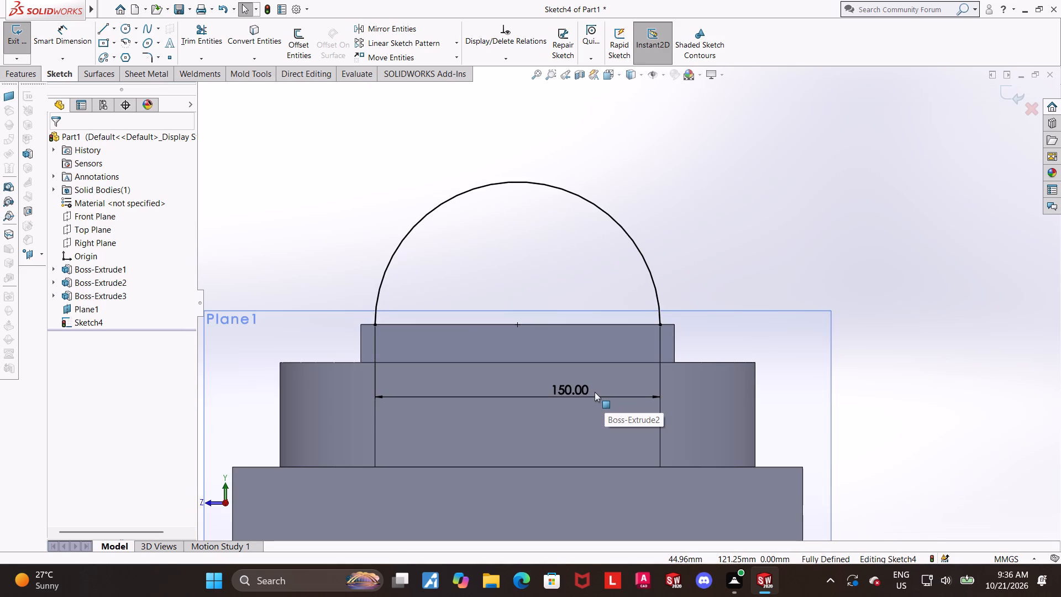
scroll(675, 370, "up", 2)
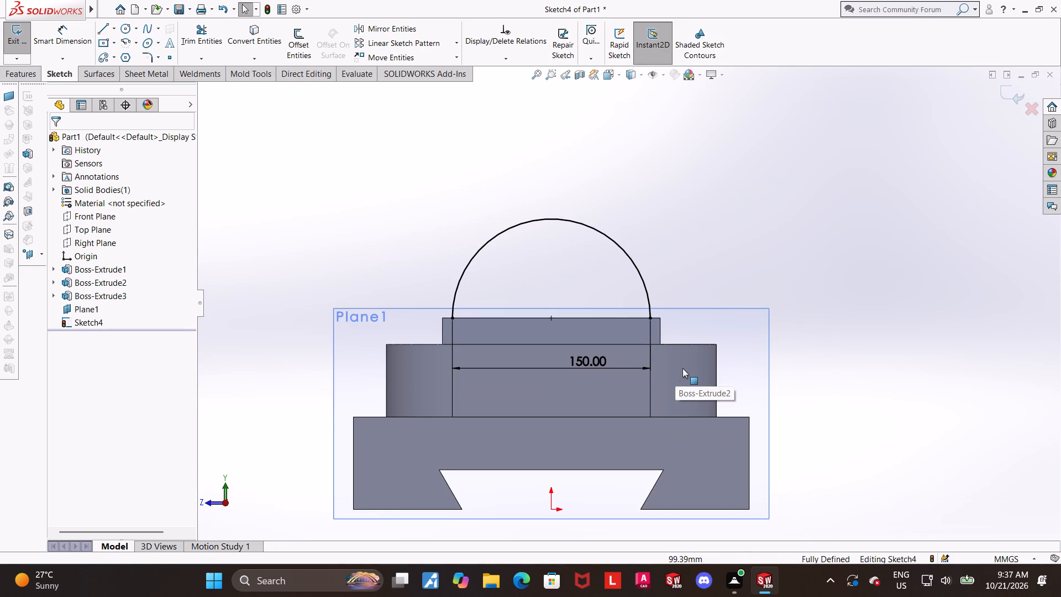
middle_click_drag(679, 368, 652, 476)
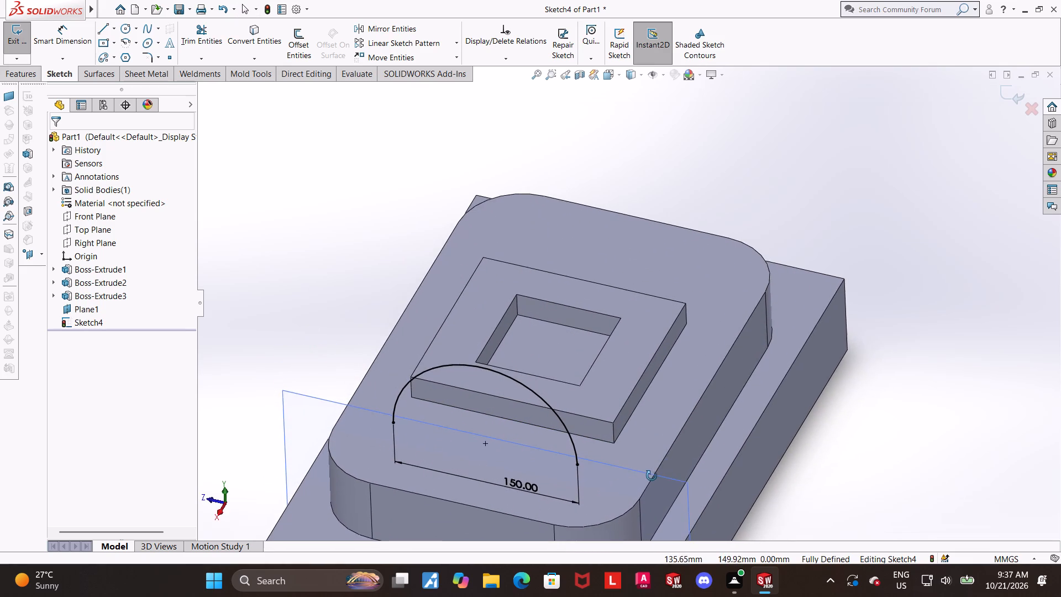
middle_click_drag(652, 476, 658, 390)
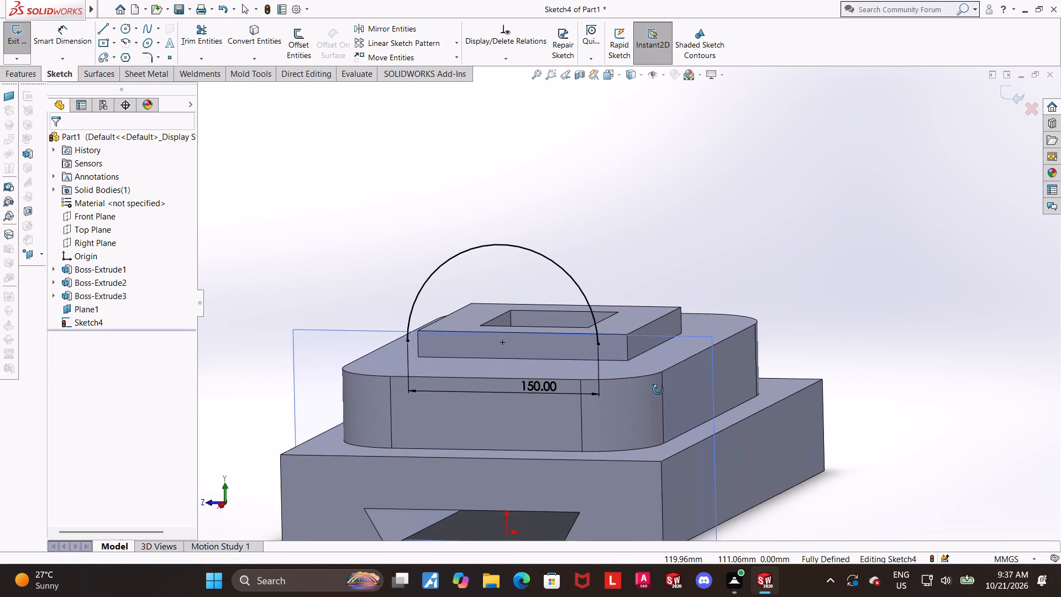
middle_click_drag(658, 390, 650, 401)
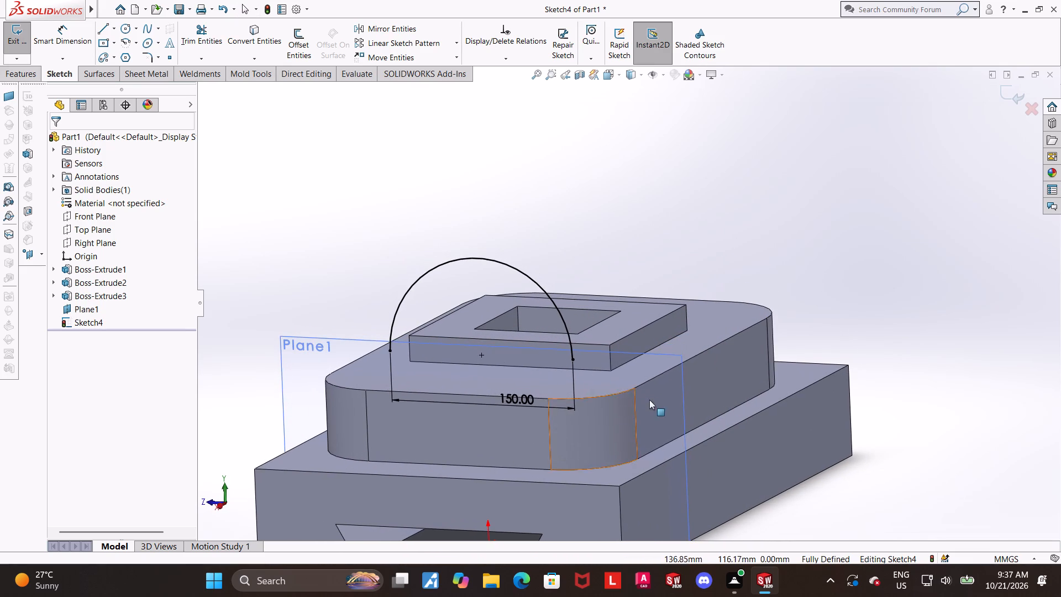
left_click(1007, 92)
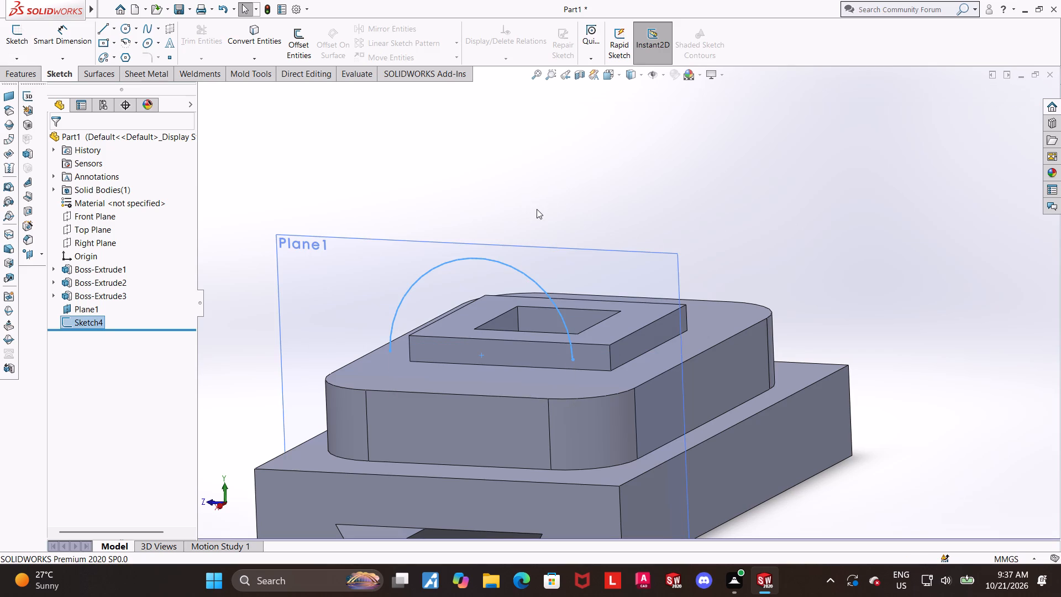
scroll(550, 219, "up", 1)
scroll(551, 266, "down", 3)
middle_click_drag(545, 275, 533, 296)
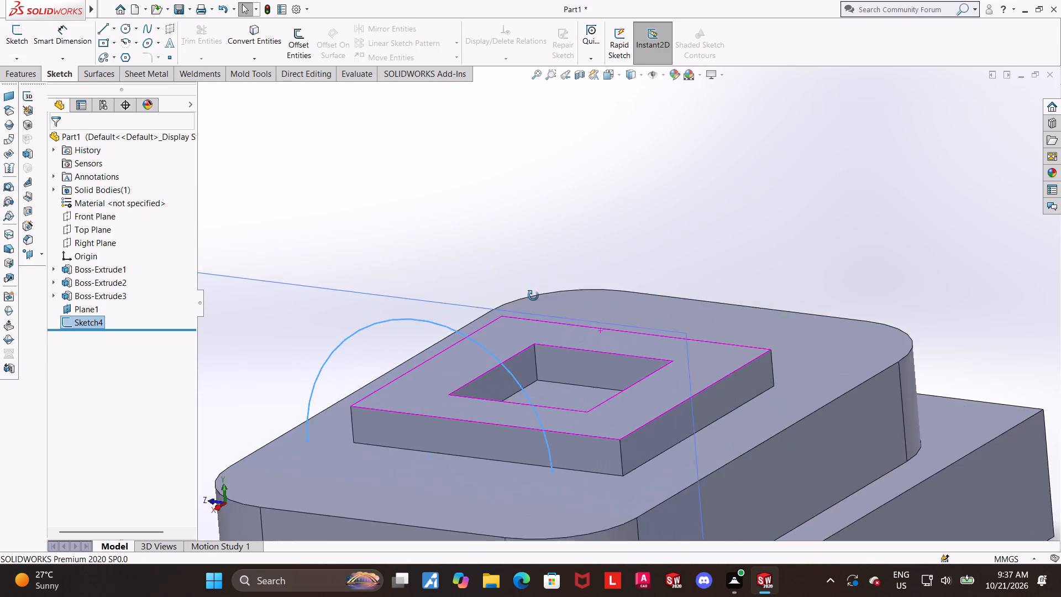
middle_click_drag(533, 296, 533, 296)
scroll(555, 299, "up", 4)
Reopen the arc sketch normal to its plane and delete the midpoint relation on the arc's centre point.
left_click(73, 321)
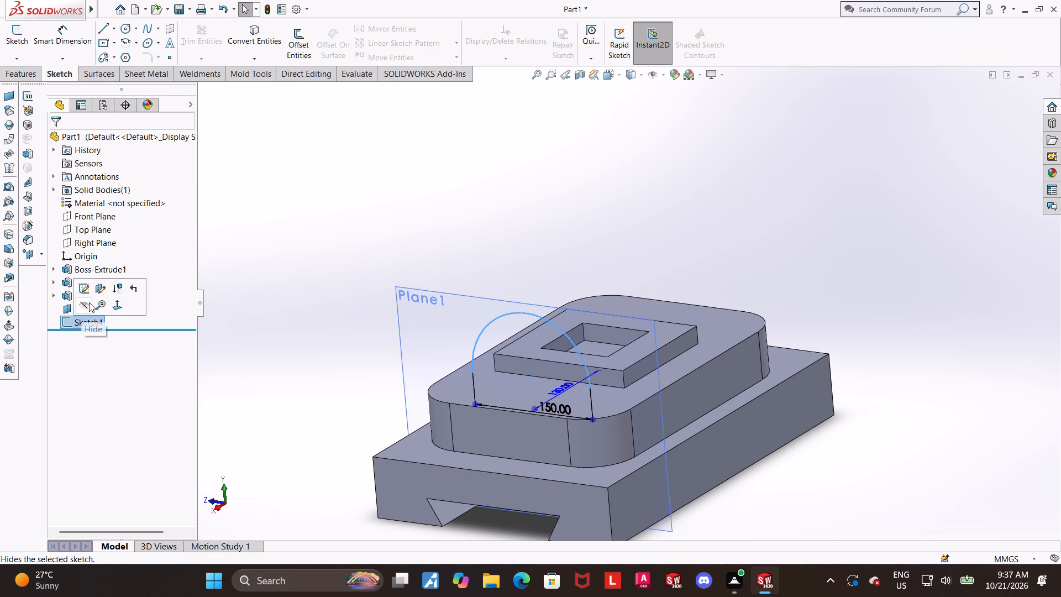
left_click(85, 292)
left_click(86, 319)
left_click(113, 305)
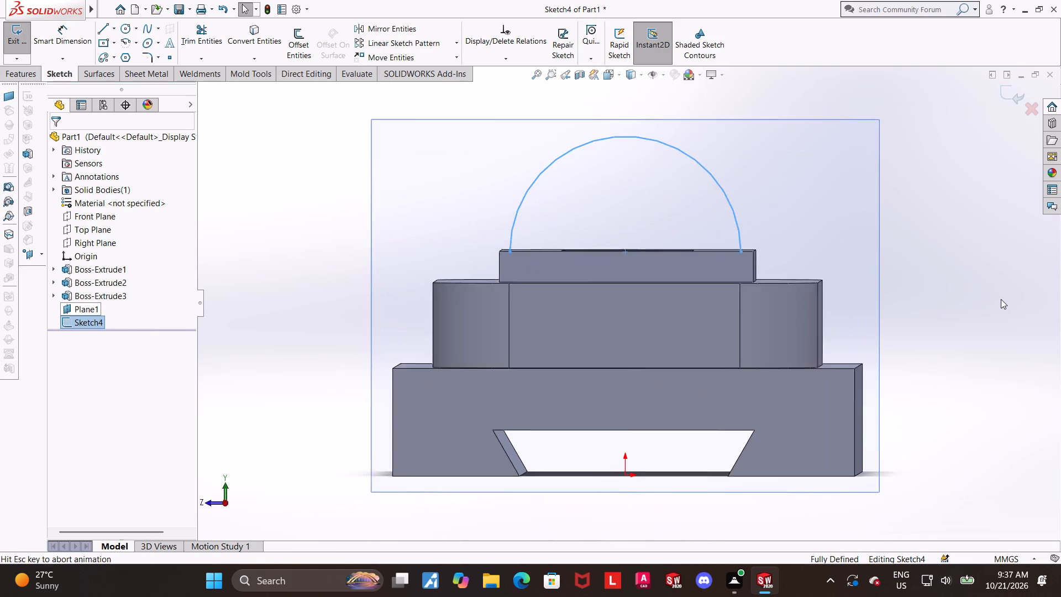
left_click(967, 298)
scroll(674, 292, "down", 2)
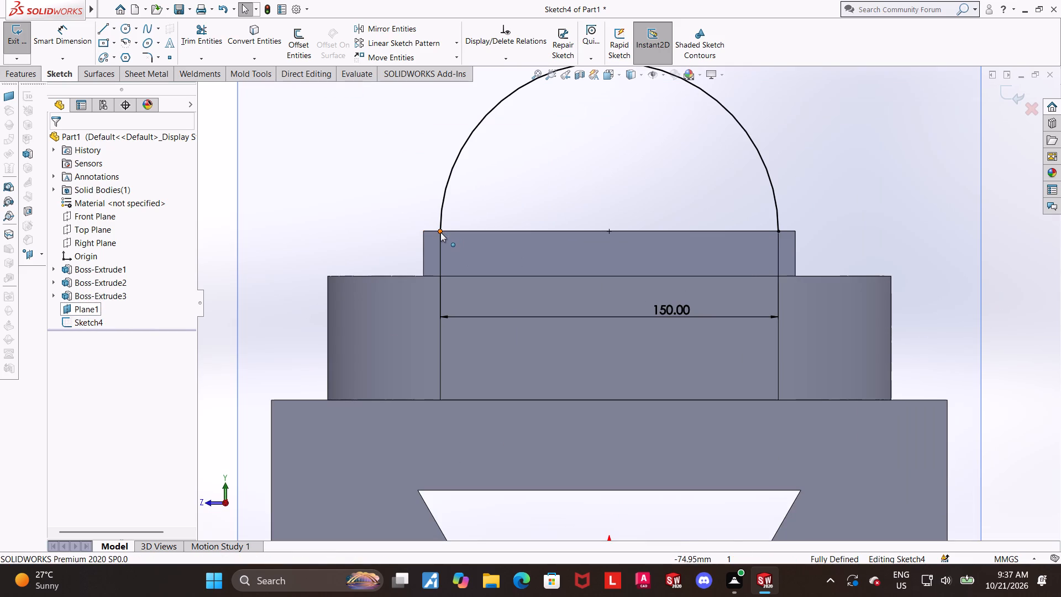
left_click(608, 232)
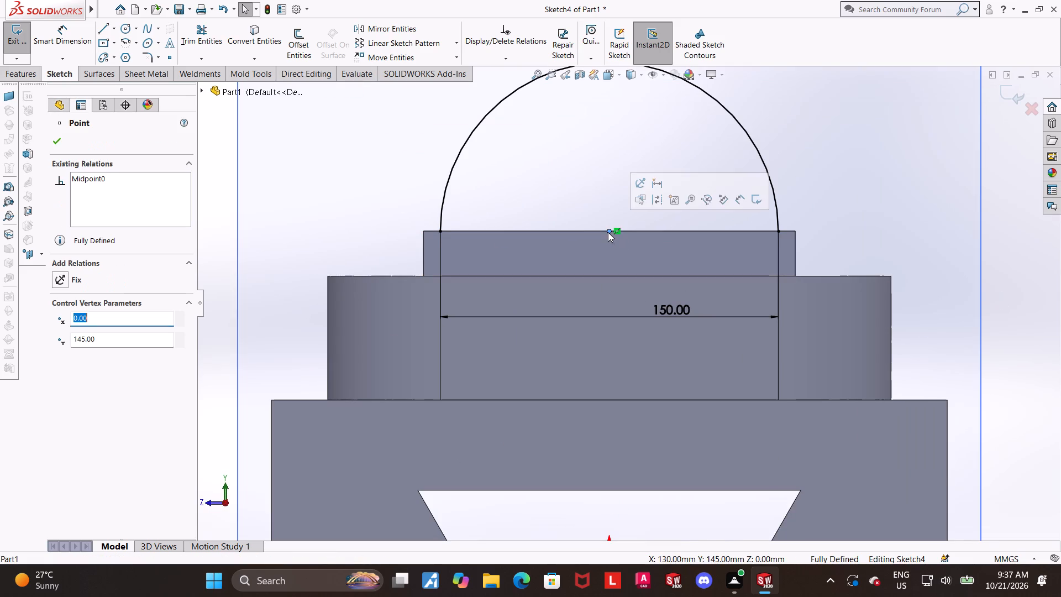
right_click(618, 234)
left_click(655, 365)
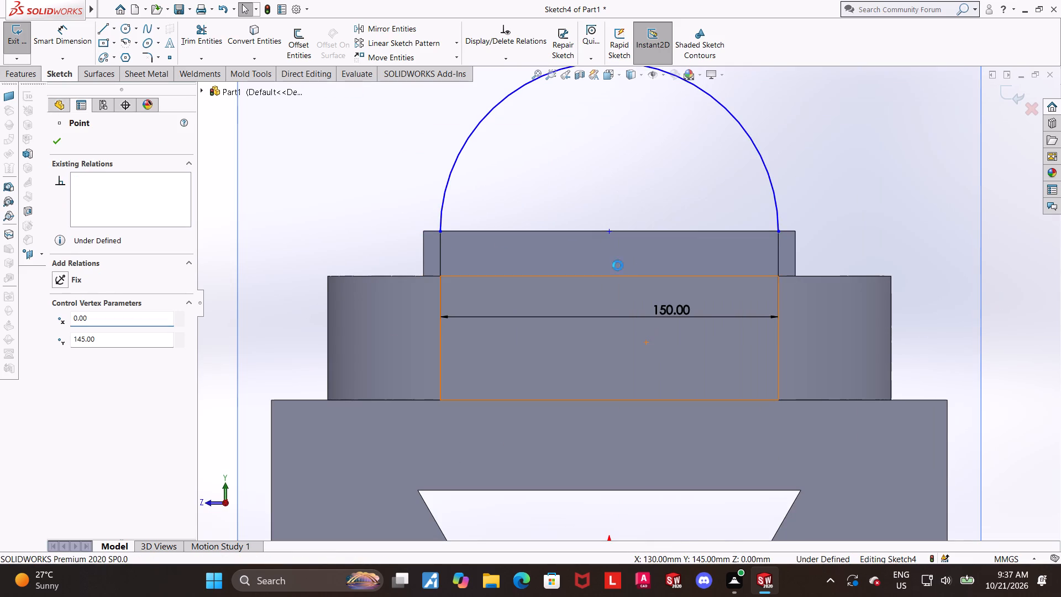
Make the arc's centre point coincident with the raised frame's bottom edge, where it meets the rounded boss.
left_click(609, 233)
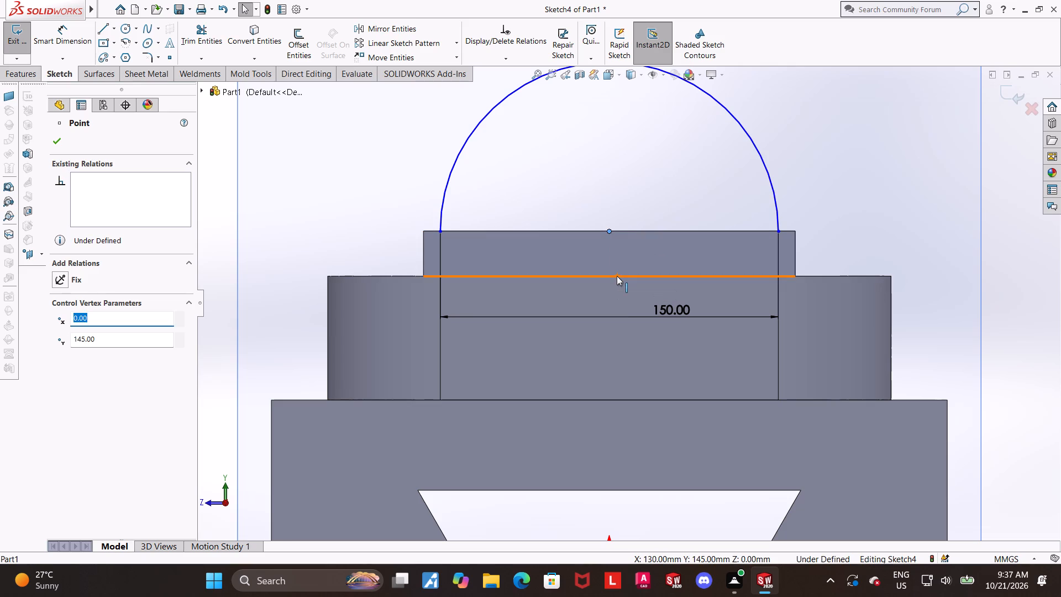
left_click(617, 276, "ctrl")
left_click(64, 353)
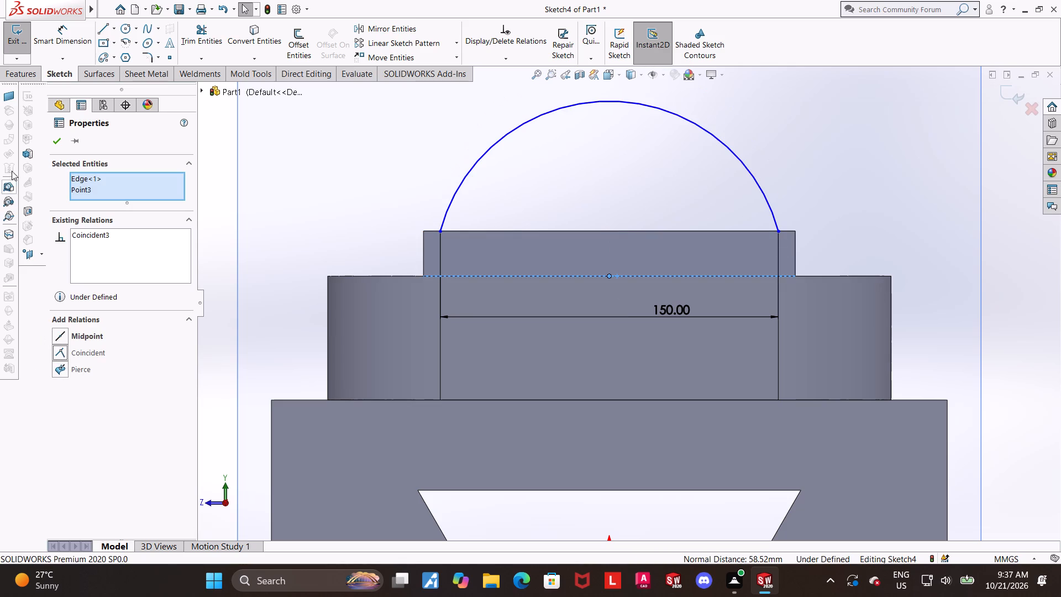
Delete the coincident relations tying the arc's two endpoints to the raised frame's top edge.
left_click(537, 207)
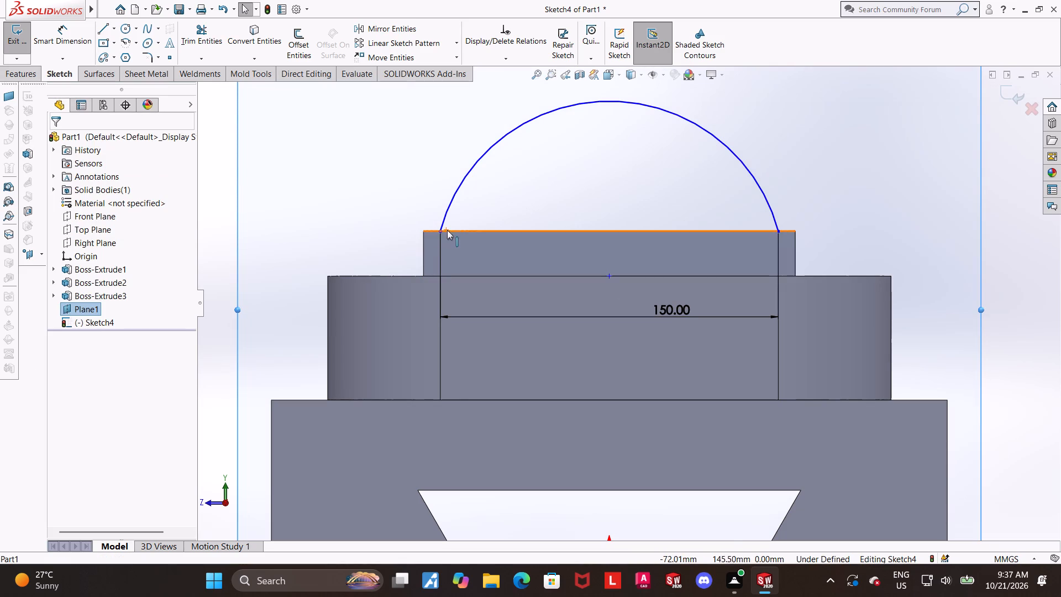
left_click(441, 235)
left_click(421, 216)
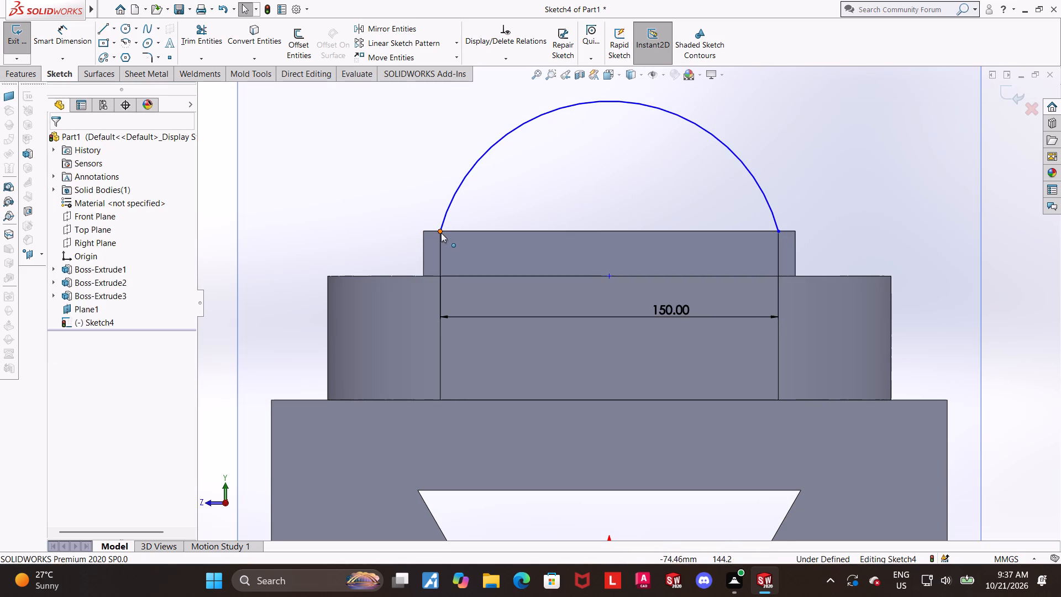
left_click(441, 233)
left_click(441, 236)
right_click(441, 236)
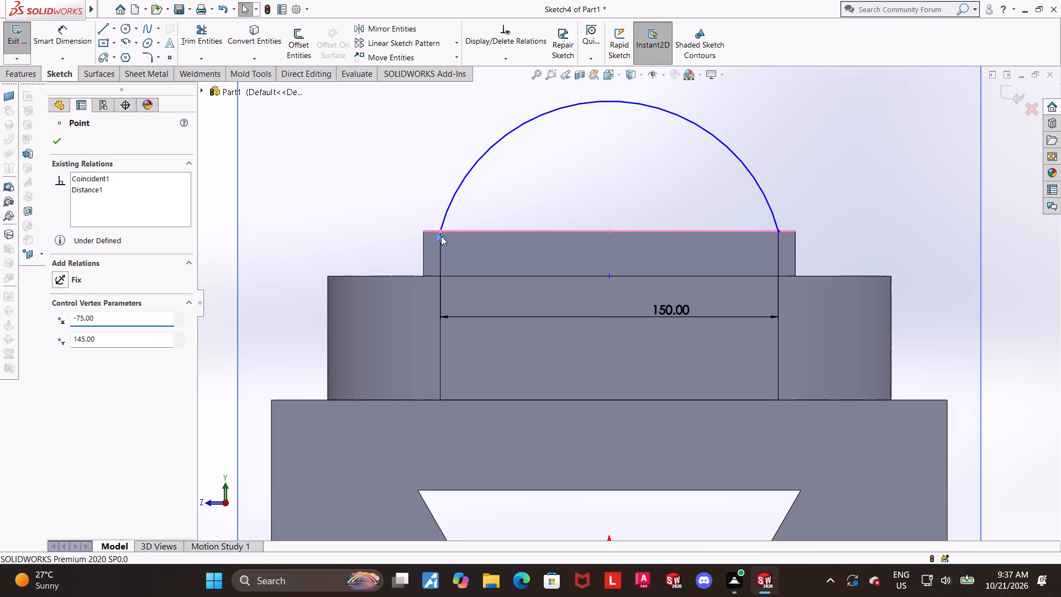
left_click(455, 379)
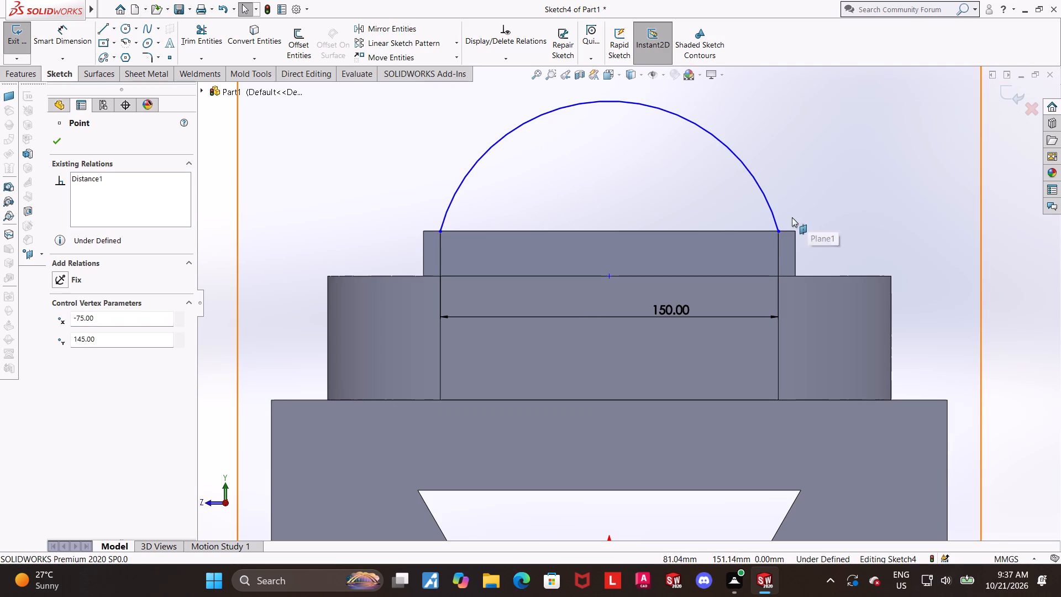
left_click(778, 234)
left_click(779, 242)
right_click(779, 242)
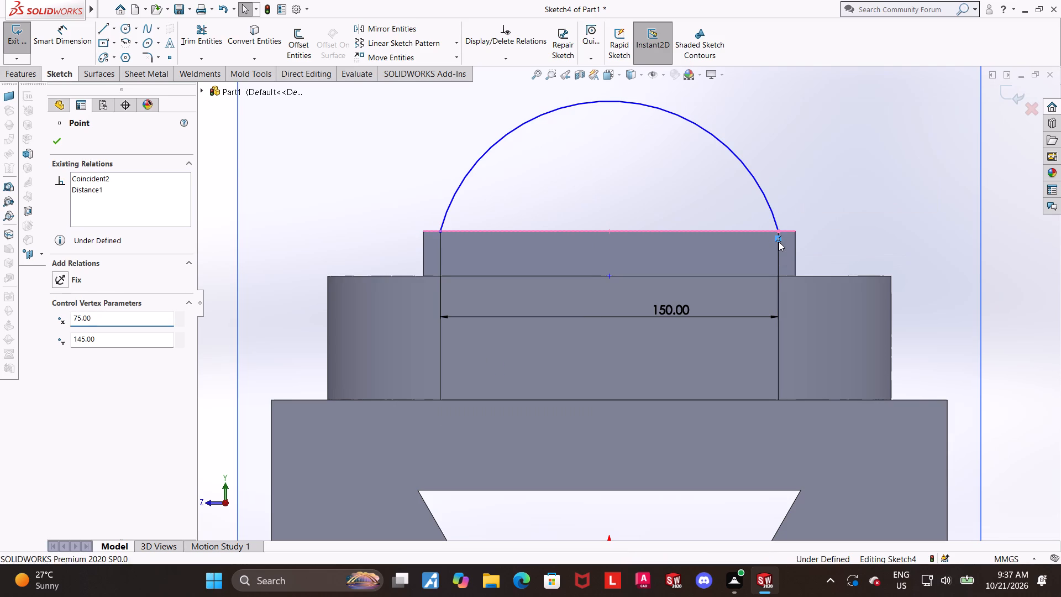
left_click(785, 385)
left_click(589, 204)
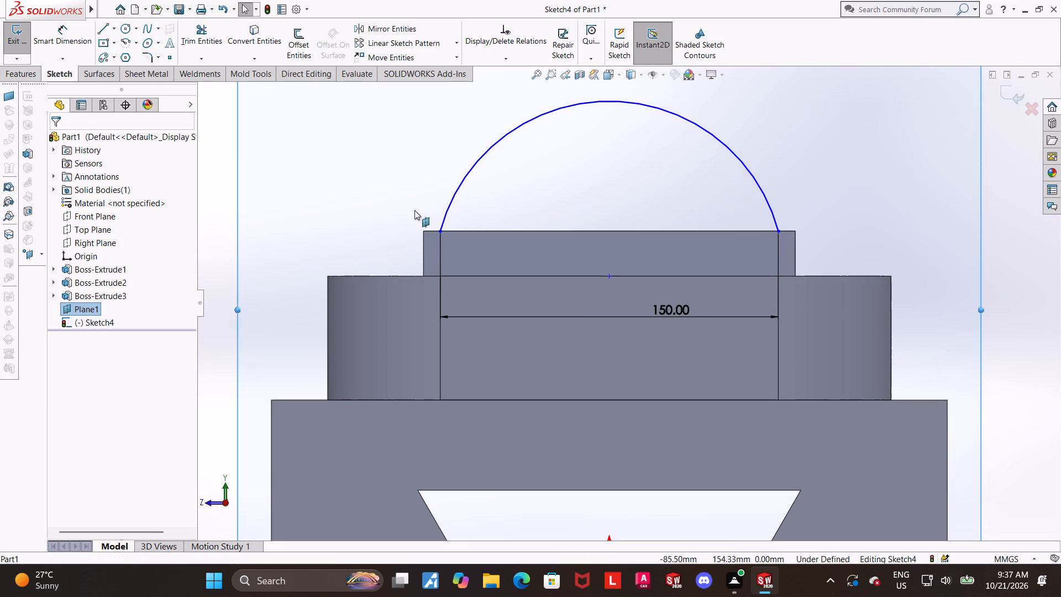
Make the arc's +Z endpoint coincident with the rounded boss's top edge and exit the sketch.
left_click(440, 230)
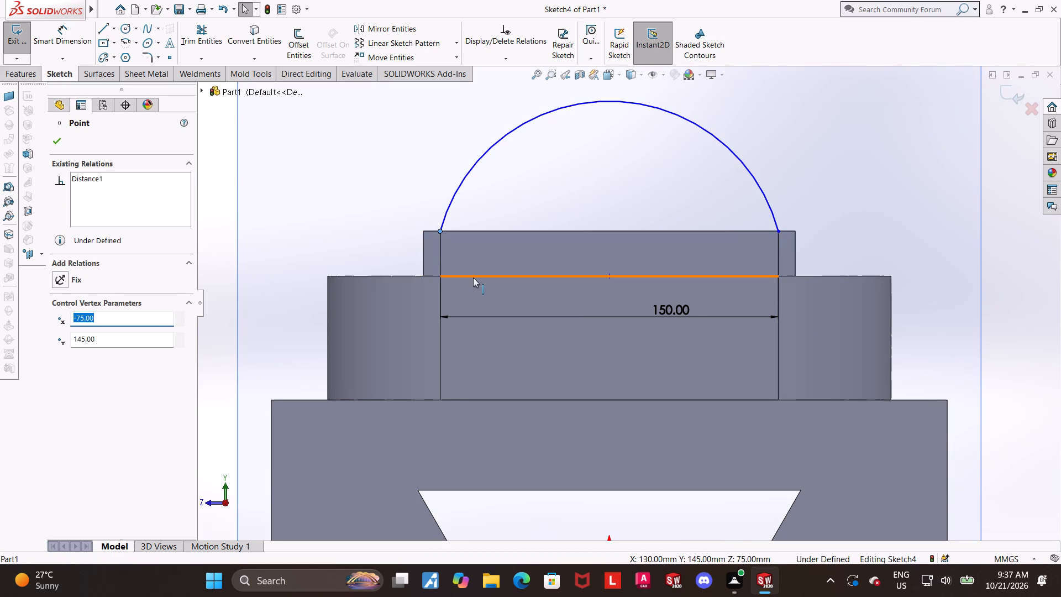
left_click(473, 277, "ctrl")
left_click(66, 352)
left_click(323, 181)
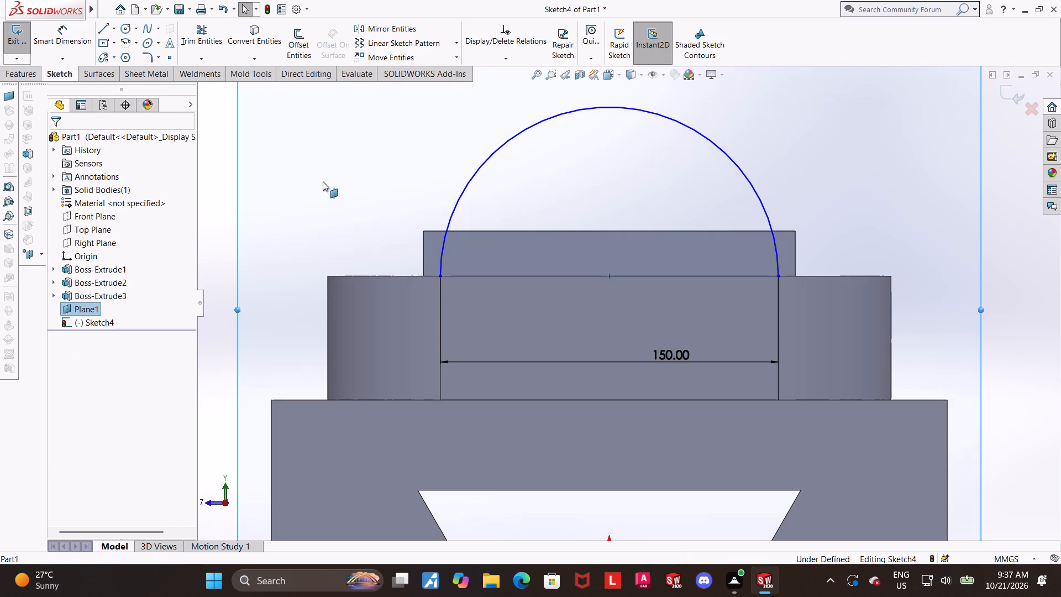
scroll(627, 216, "up", 1)
scroll(922, 211, "up", 2)
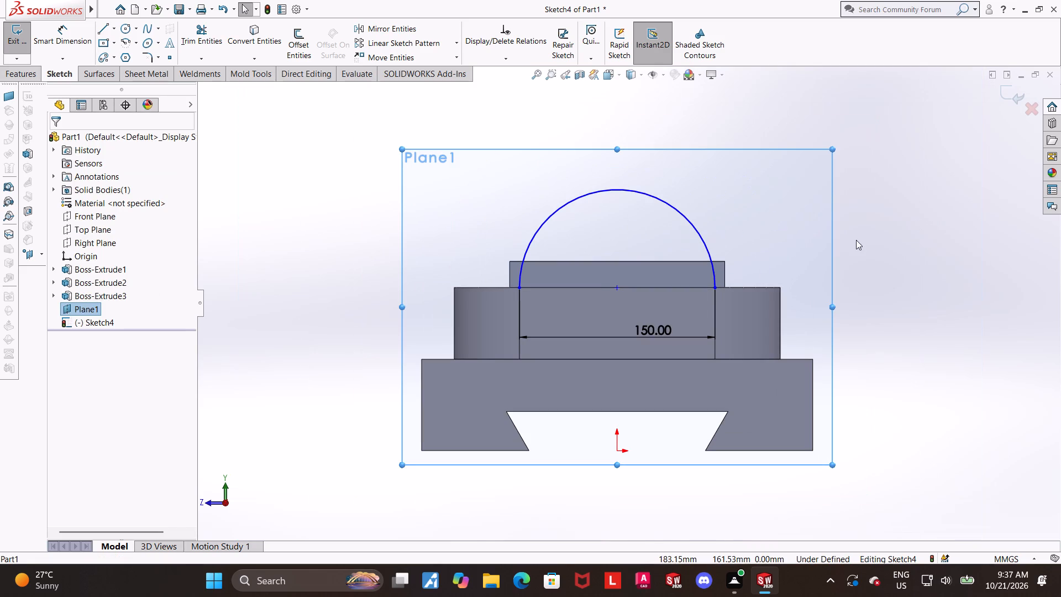
scroll(911, 191, "down", 1)
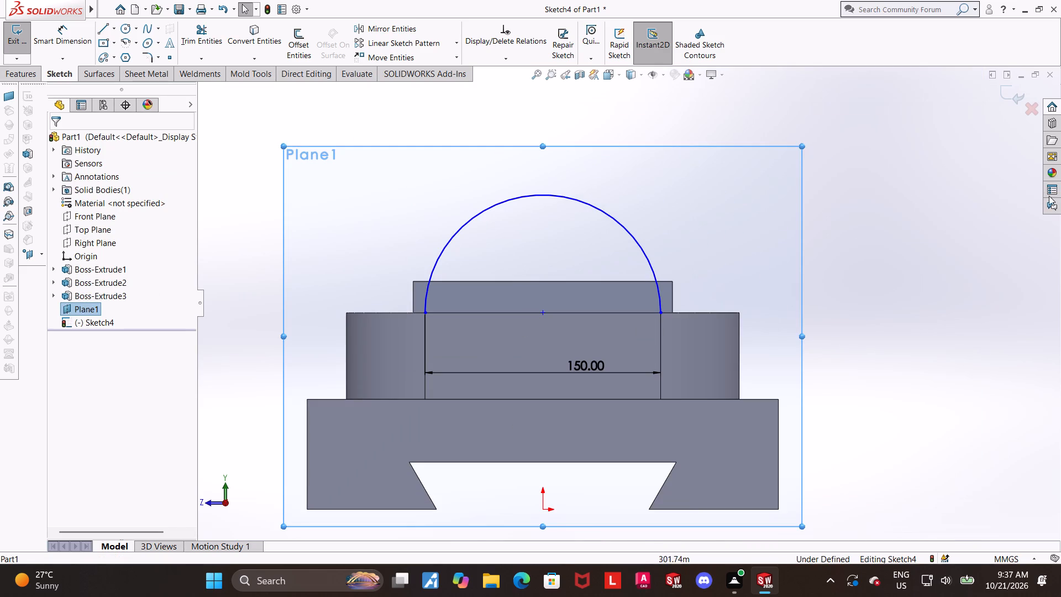
left_click(1000, 84)
Examine how the arc and its endpoints sit on the rounded boss beside the raised frame.
middle_click_drag(843, 203, 838, 202)
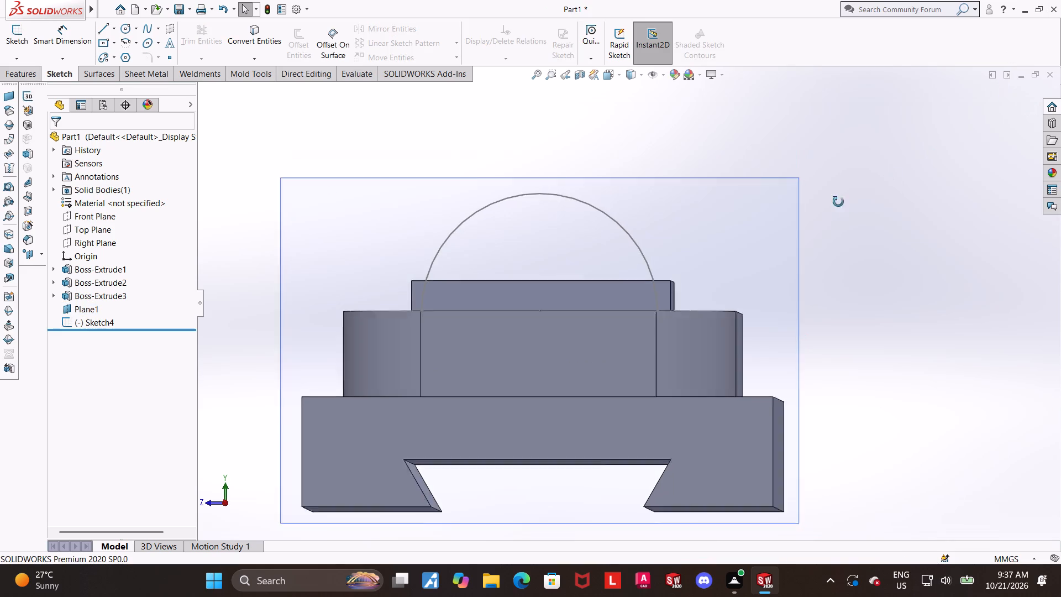
middle_click_drag(838, 202, 836, 206)
middle_click(824, 213)
middle_click_drag(808, 232, 800, 237)
middle_click_drag(799, 238, 781, 260)
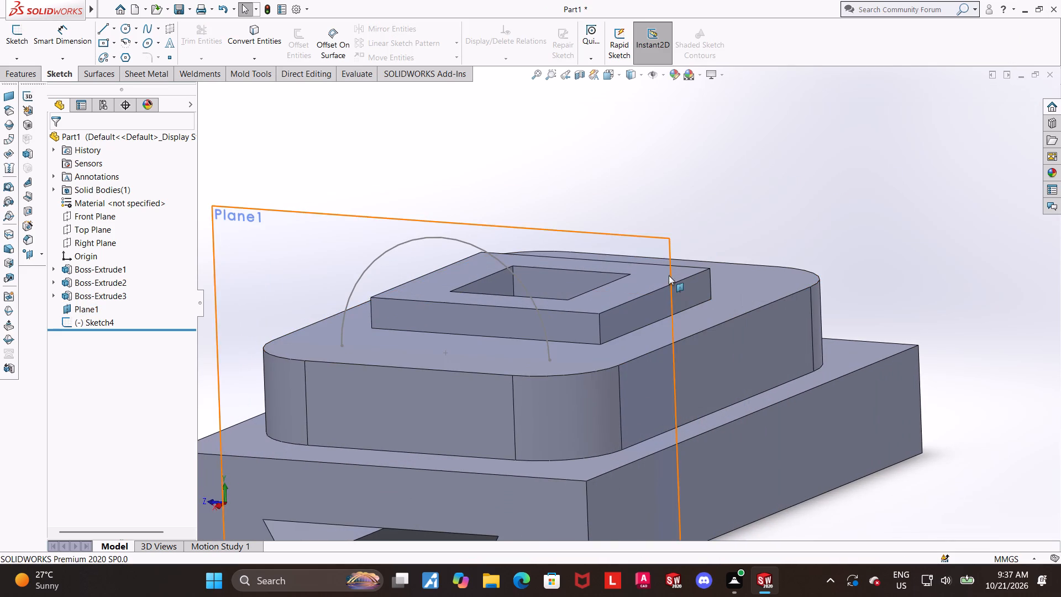
scroll(624, 252, "down", 1)
scroll(470, 272, "up", 2)
scroll(360, 304, "down", 2)
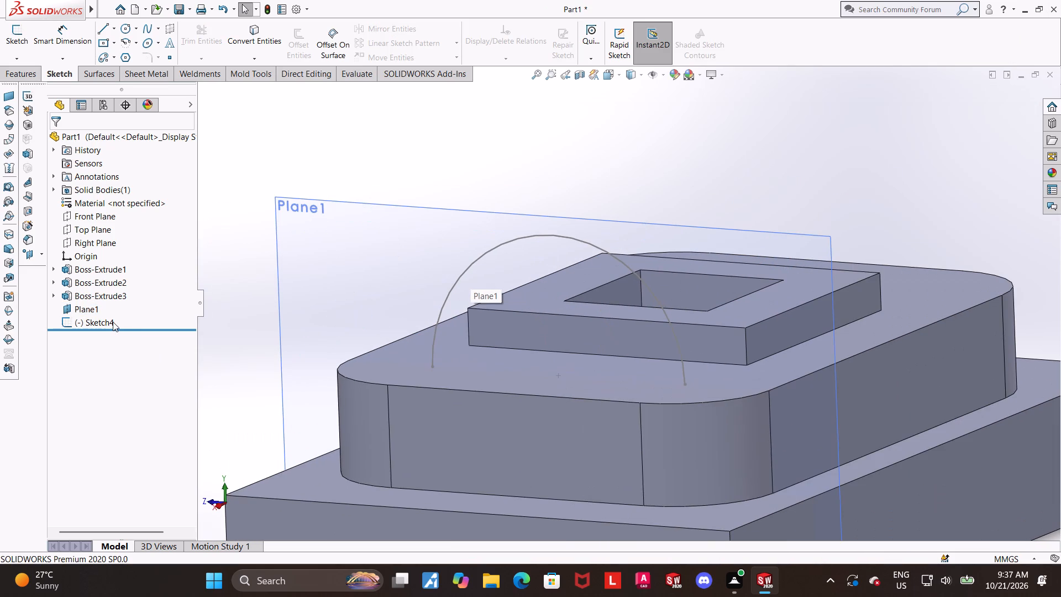
scroll(326, 281, "up", 1)
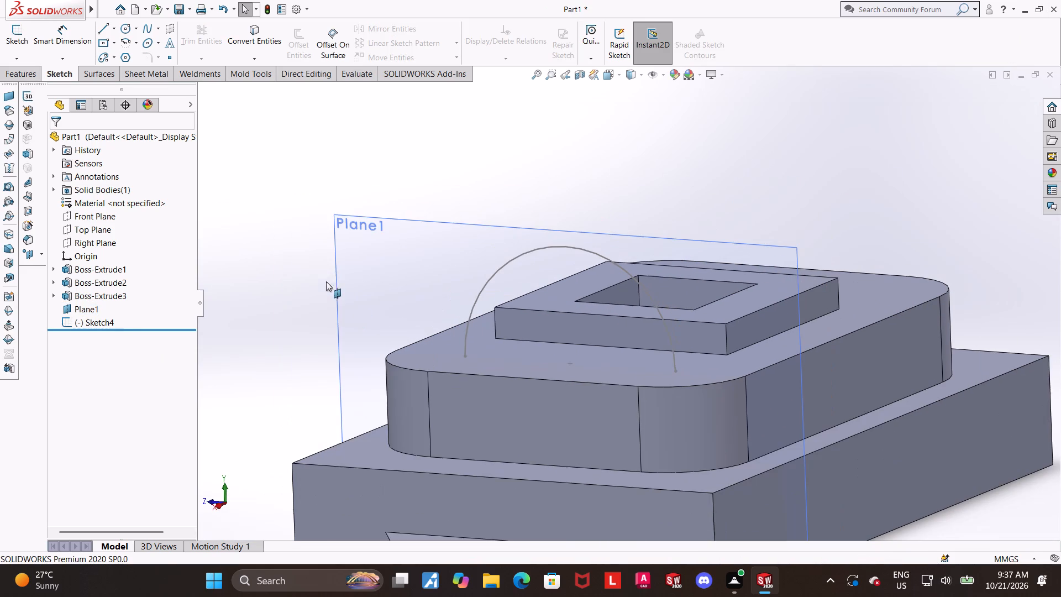
scroll(658, 273, "down", 1)
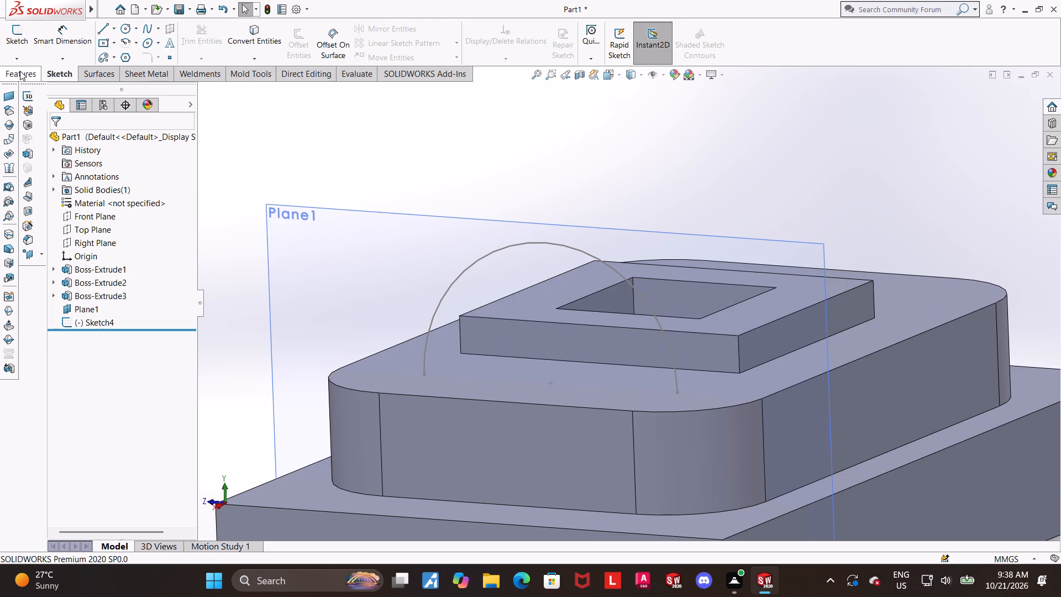
Create a swept boss along the arc using a circular profile with a 35 mm diameter.
left_click(20, 71)
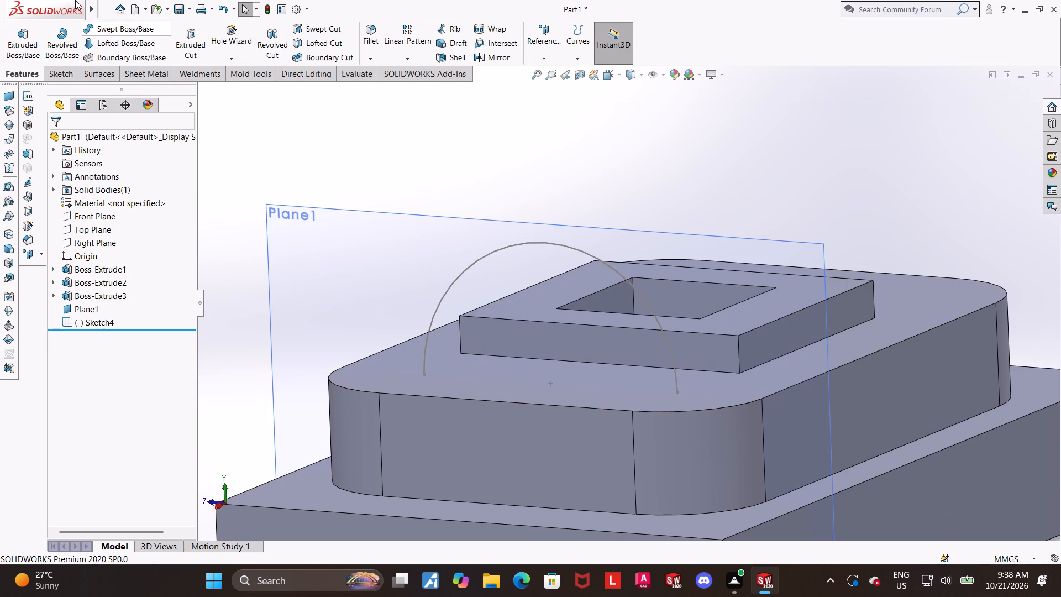
left_click(102, 24)
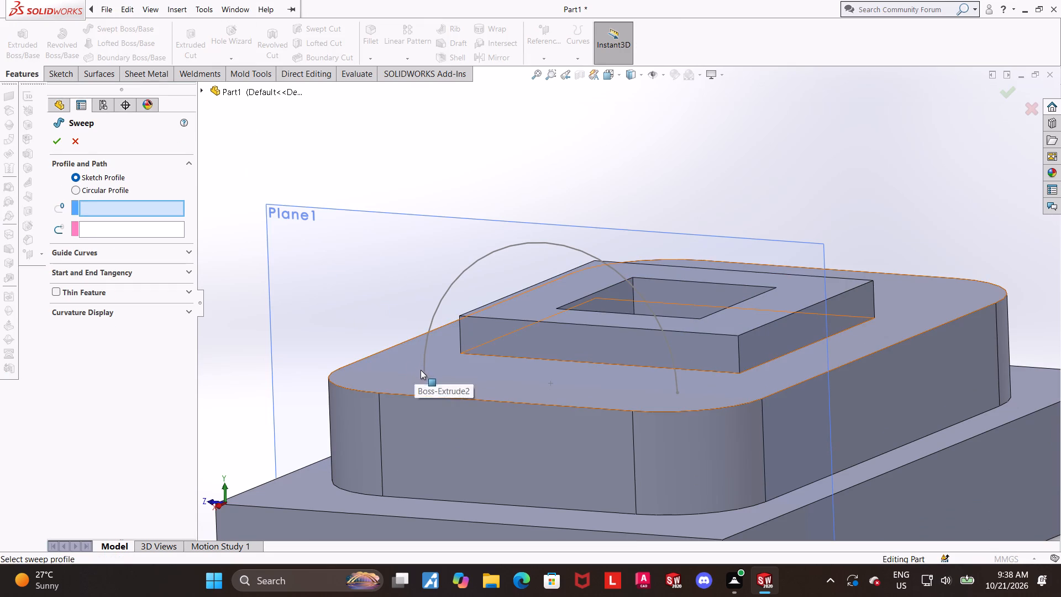
left_click(423, 377)
left_click(218, 165)
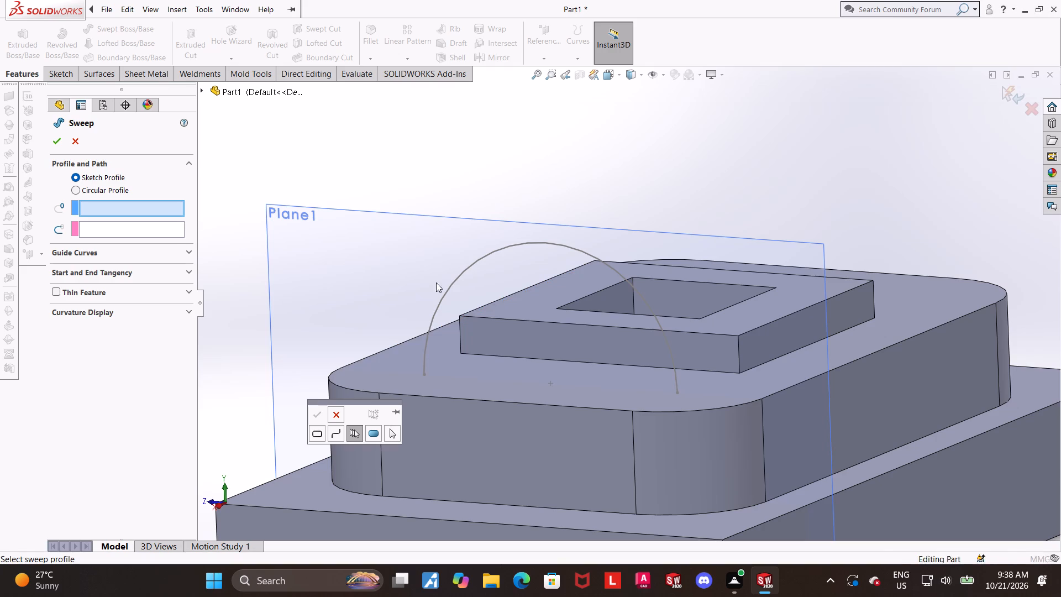
left_click(359, 193)
left_click(358, 188)
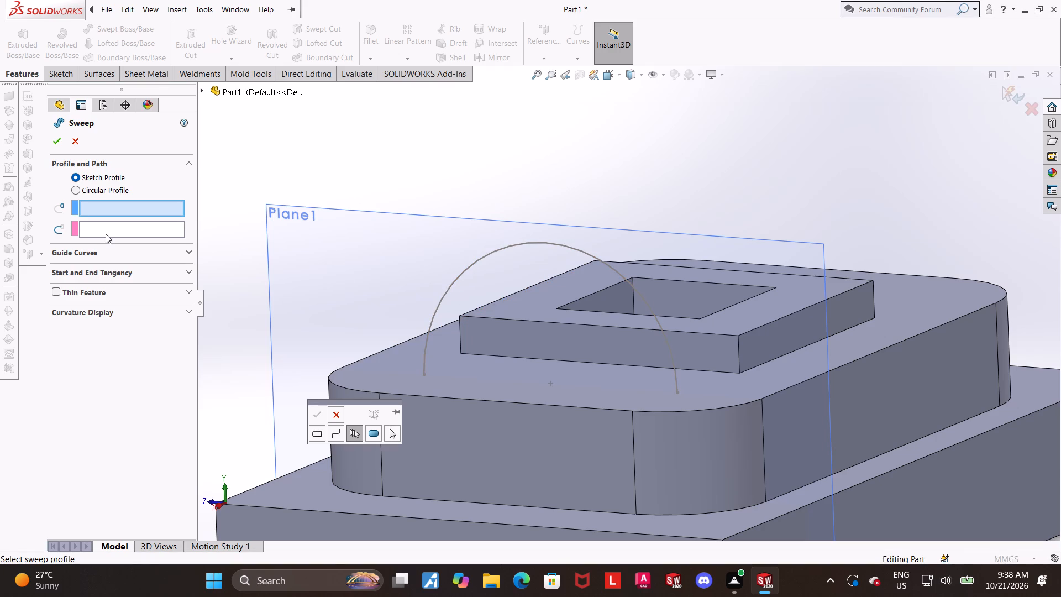
double_click(106, 234)
left_click(78, 188)
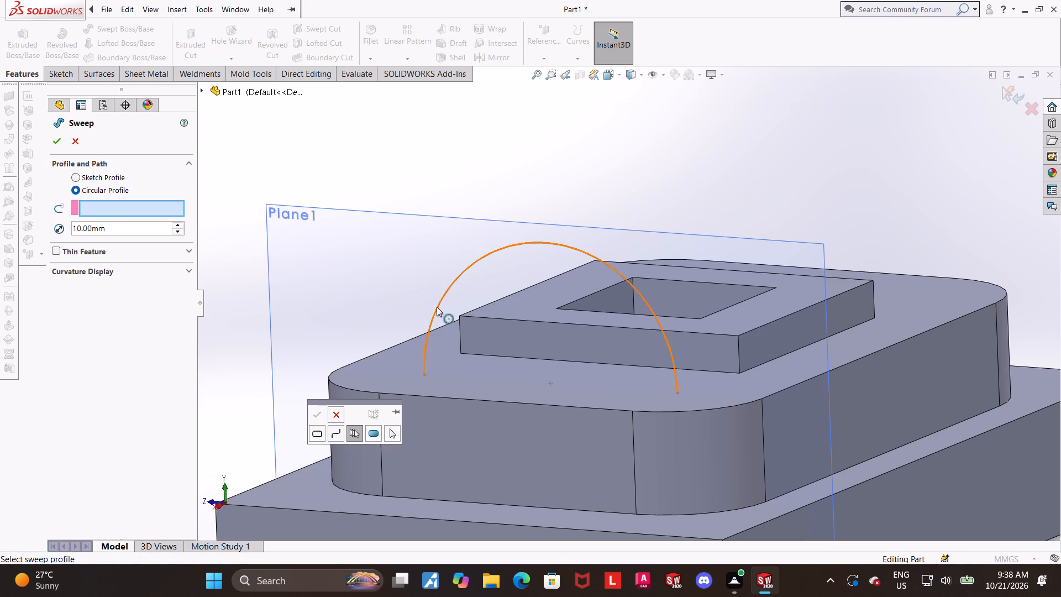
left_click(437, 307)
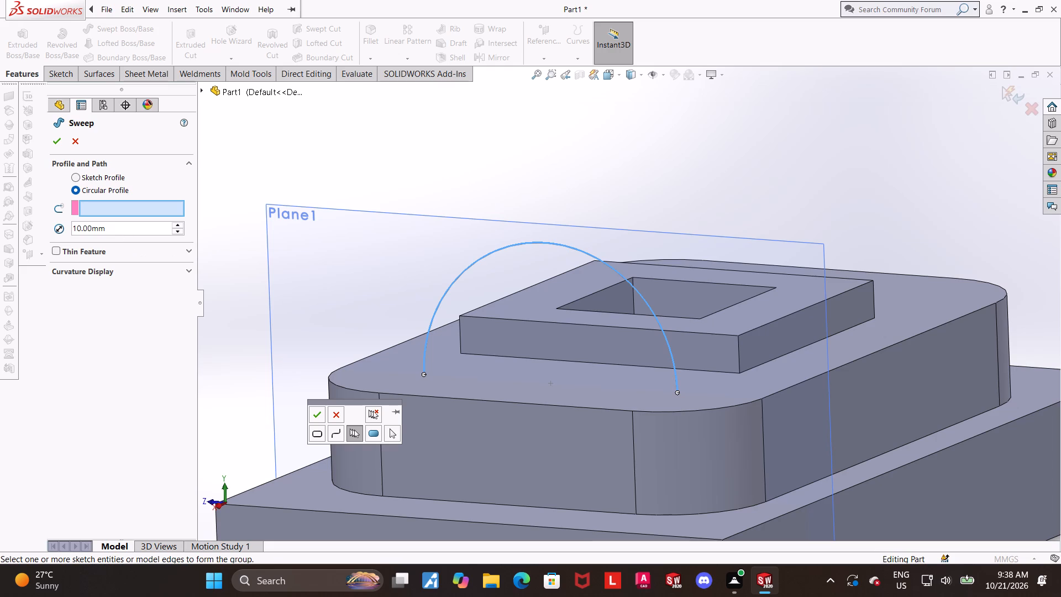
left_click_drag(124, 231, 12, 229)
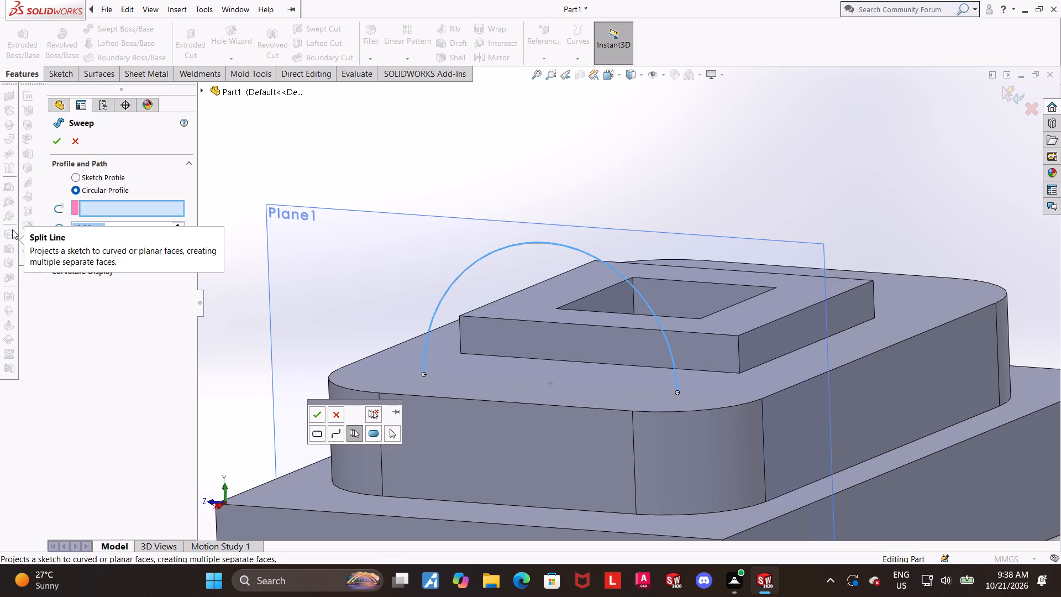
type("35")
key("Return")
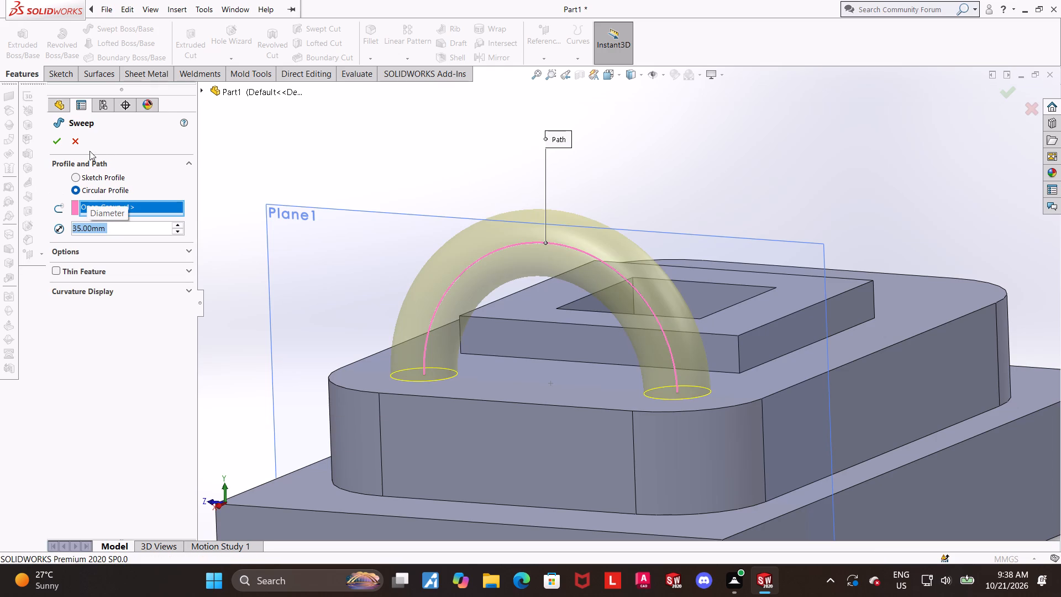
left_click(55, 141)
Examine the swept handle on the rounded boss from above and in isometric view.
scroll(555, 218, "up", 1)
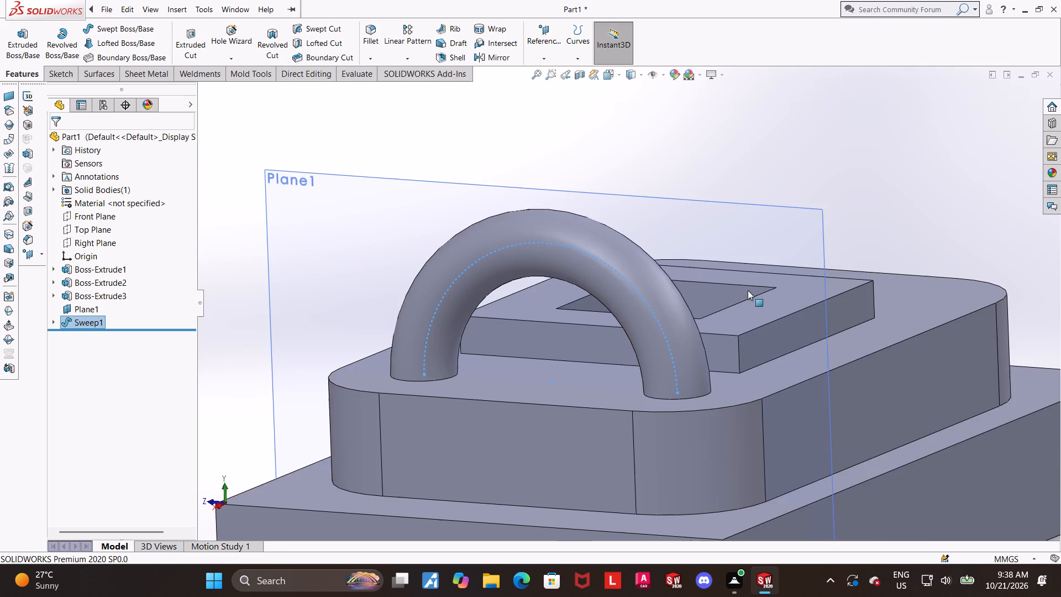
scroll(780, 317, "up", 2)
scroll(879, 385, "down", 3)
middle_click_drag(873, 383, 860, 499)
middle_click_drag(860, 500, 877, 494)
scroll(918, 474, "up", 5)
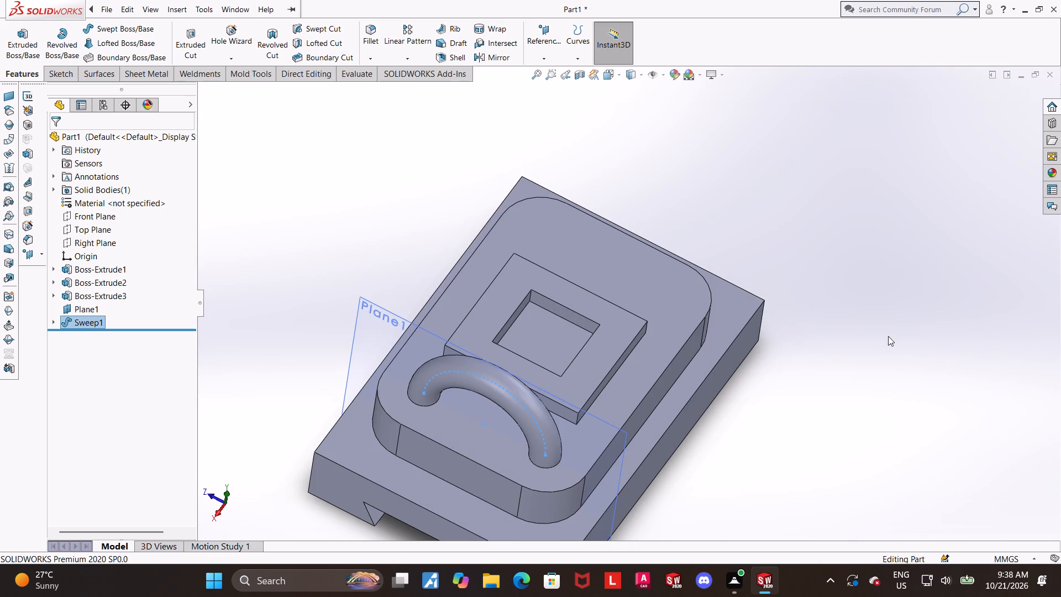
key("ctrl+7")
scroll(885, 365, "up", 2)
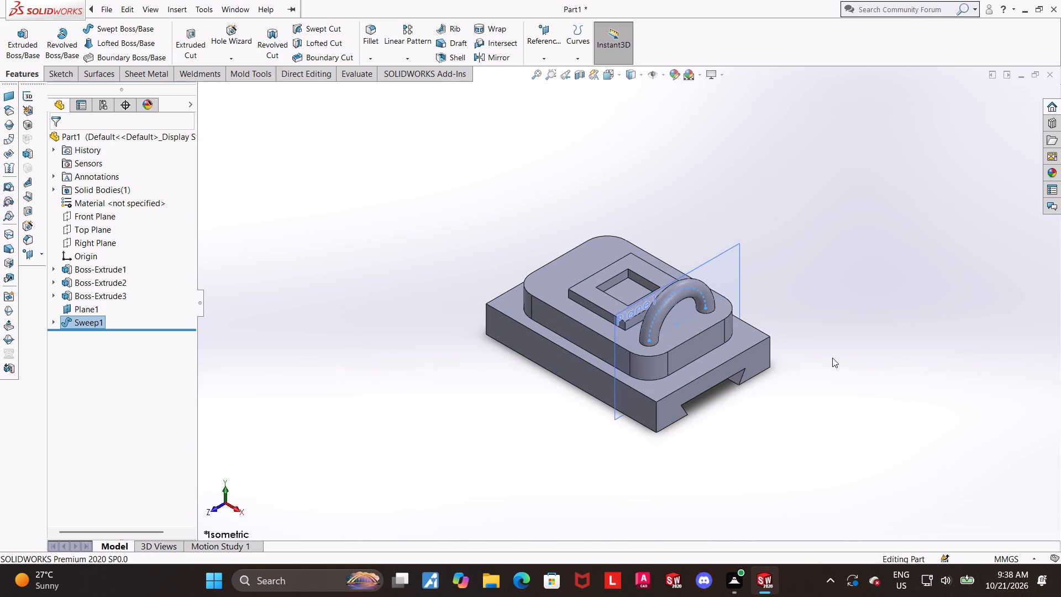
scroll(671, 342, "down", 1)
scroll(597, 252, "down", 1)
scroll(683, 268, "down", 2)
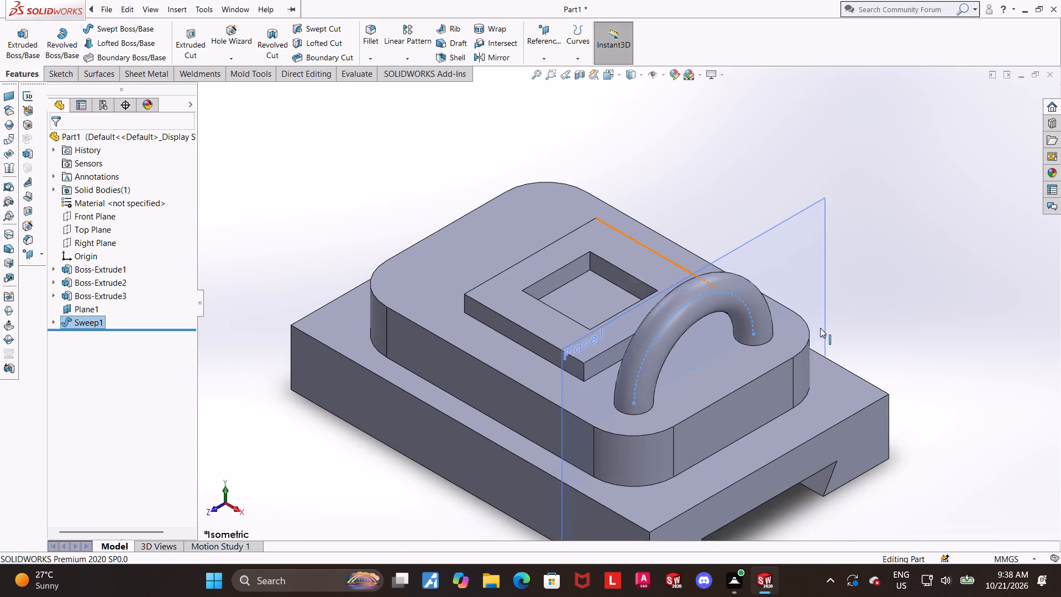
scroll(820, 329, "up", 2)
Hide Plane1, the offset plane that carries the arc sketch.
left_click(84, 305)
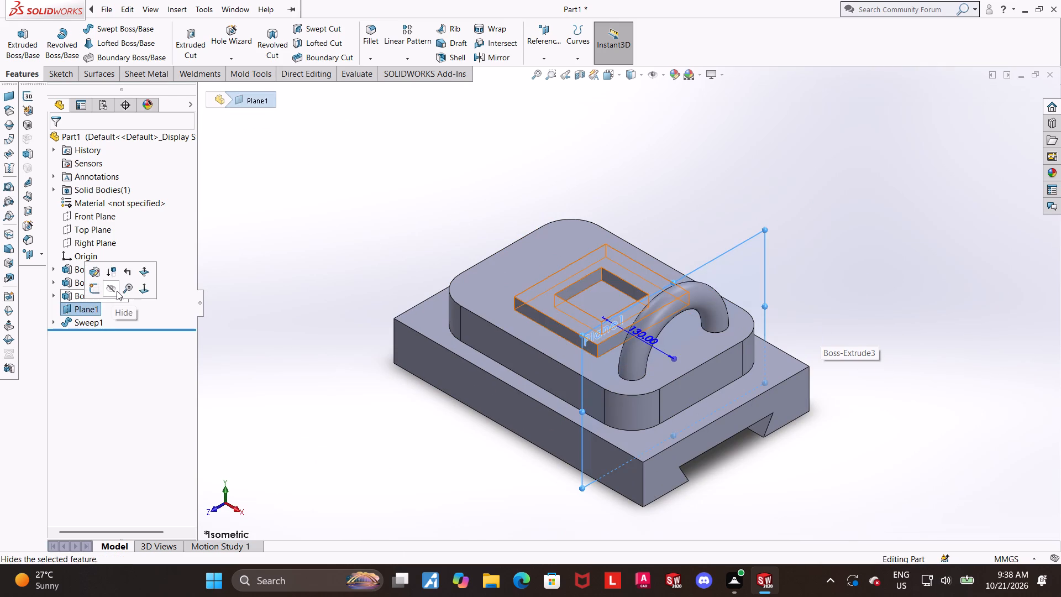
left_click(117, 291)
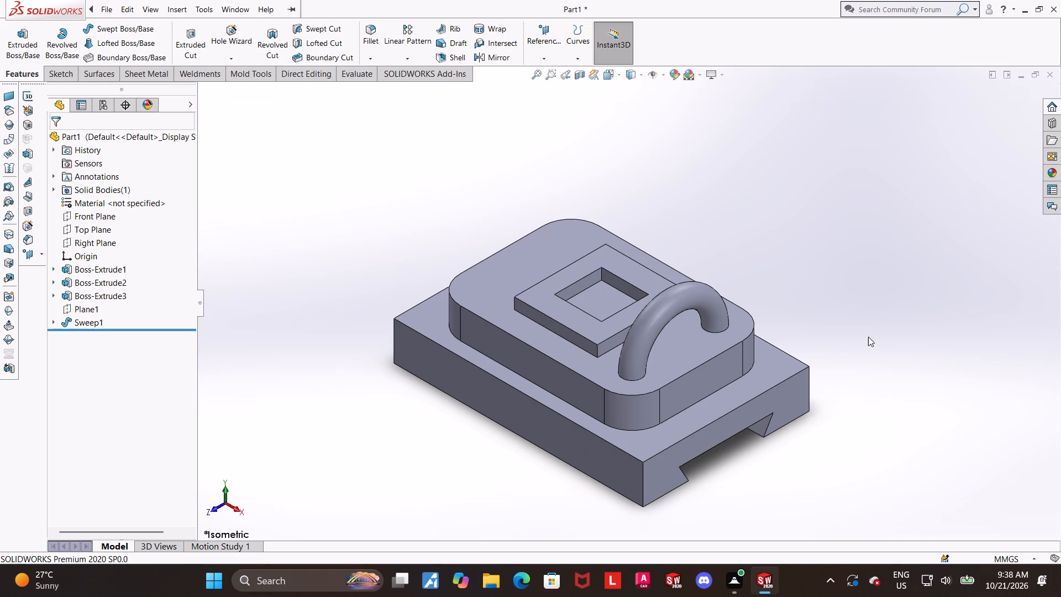
left_click(872, 327)
Mirror the swept handle about the Right Plane to the opposite end of the rounded boss.
scroll(726, 320, "down", 1)
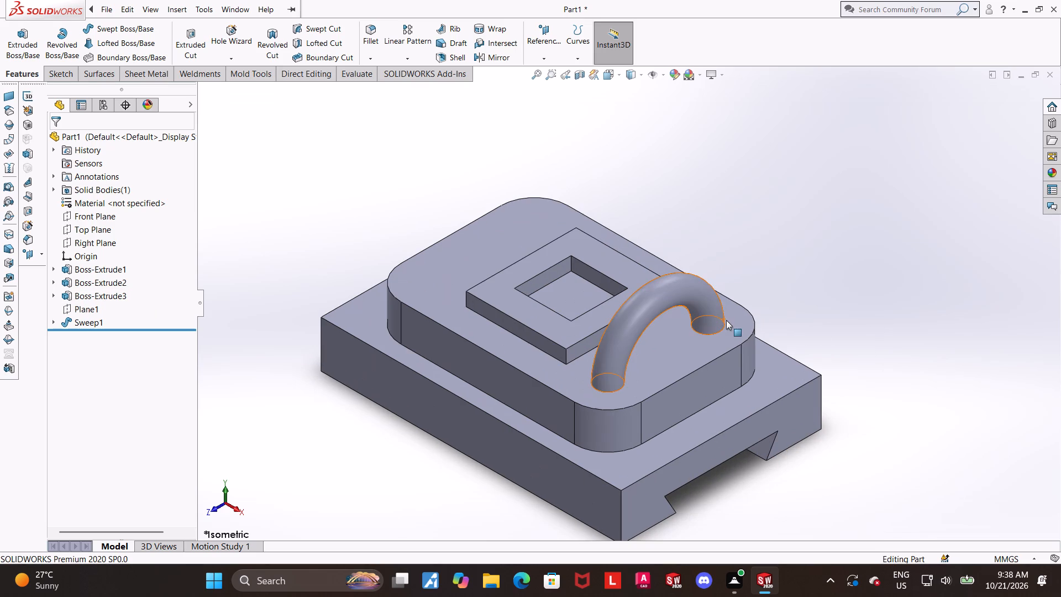
left_click(885, 240)
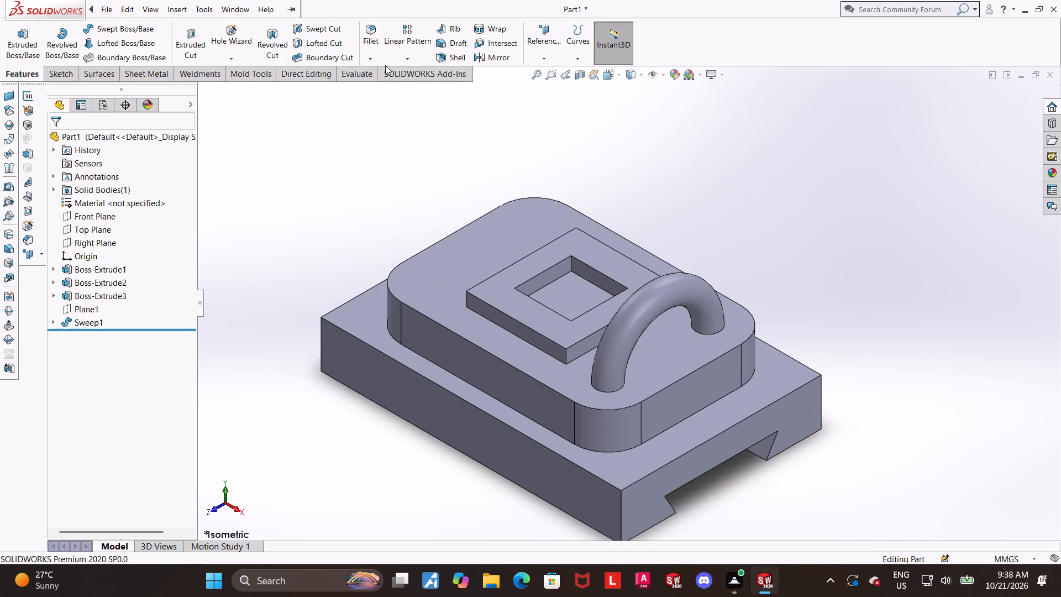
left_click(484, 57)
left_click(203, 85)
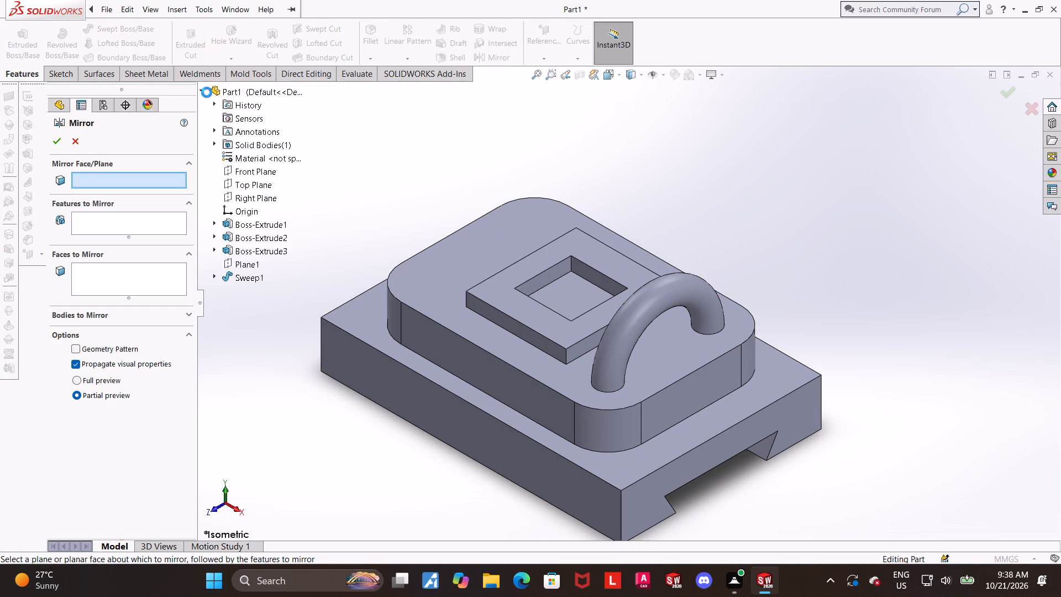
left_click(242, 195)
left_click(239, 276)
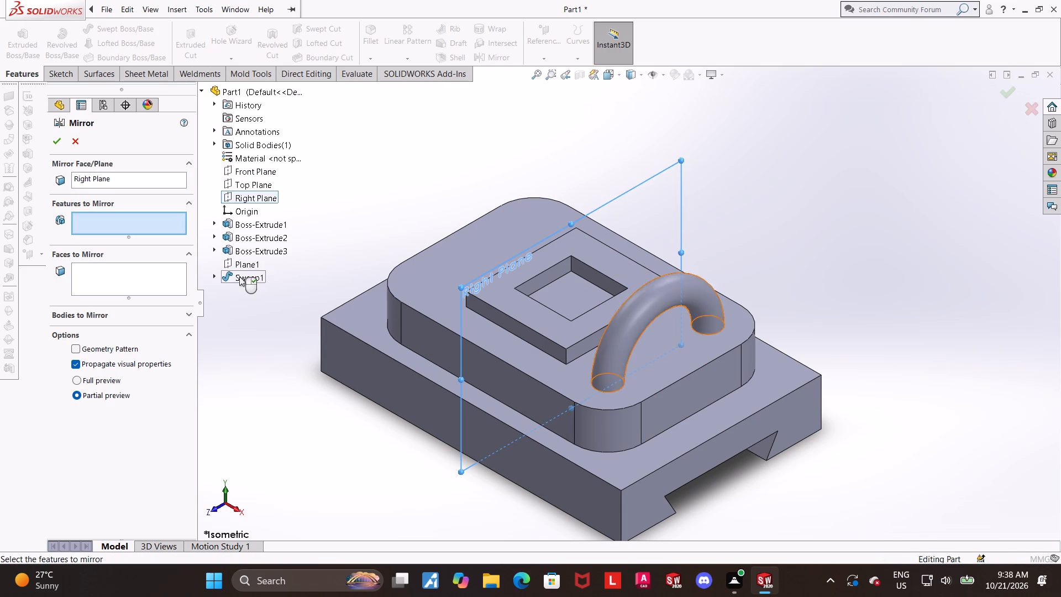
left_click(51, 139)
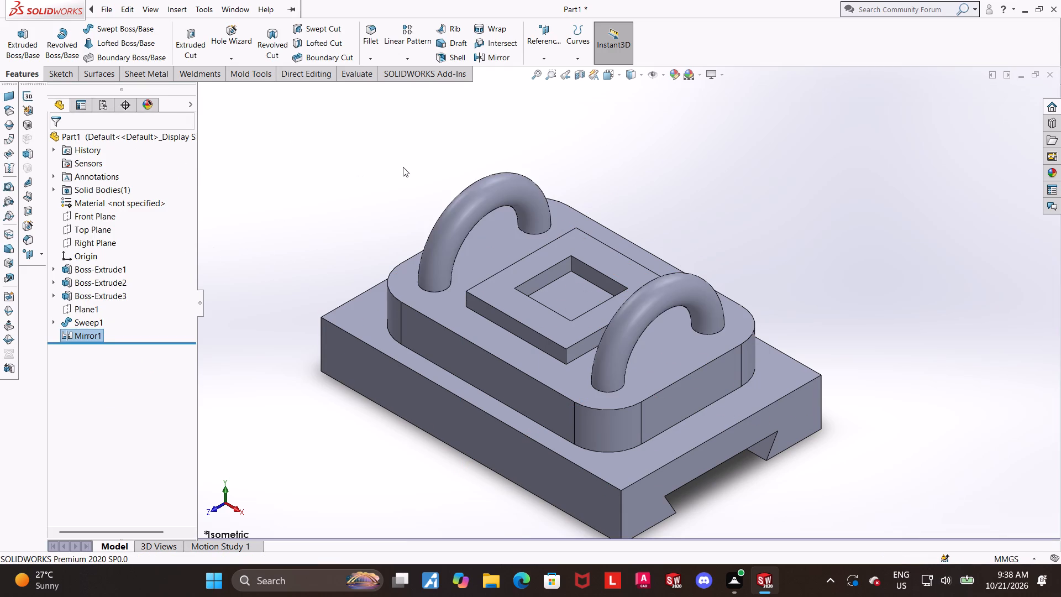
left_click(403, 167)
scroll(699, 234, "up", 1)
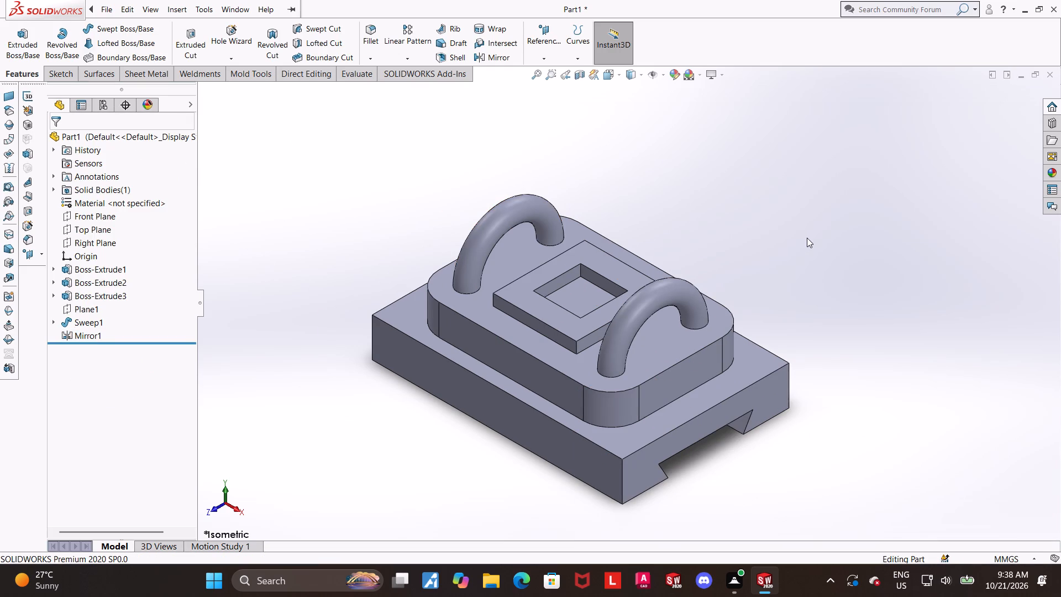
Measure the distance between the raised frame's front and rear outer side faces.
scroll(818, 239, "down", 1)
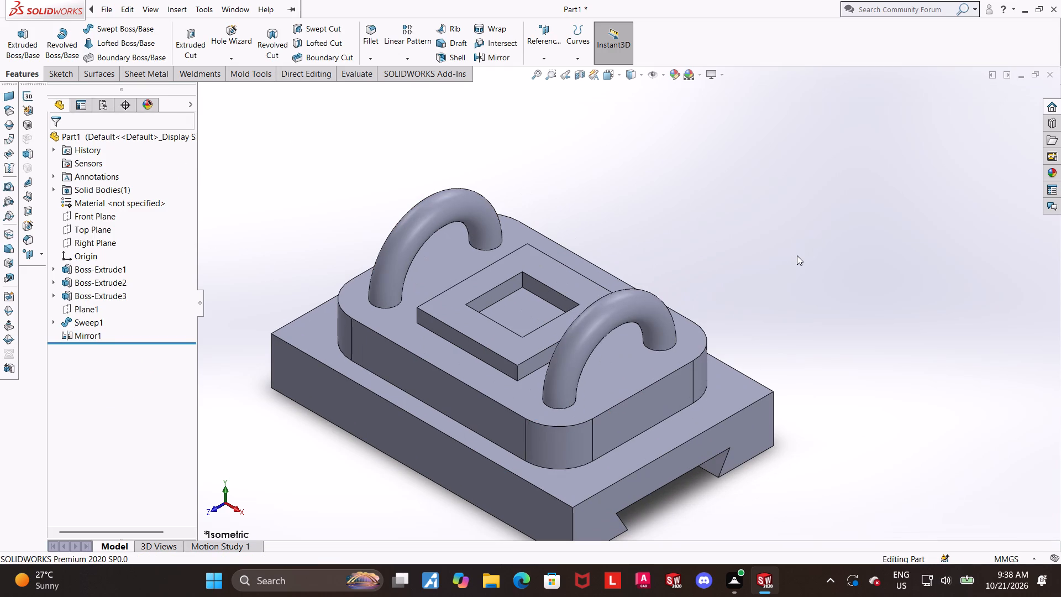
scroll(797, 255, "up", 1)
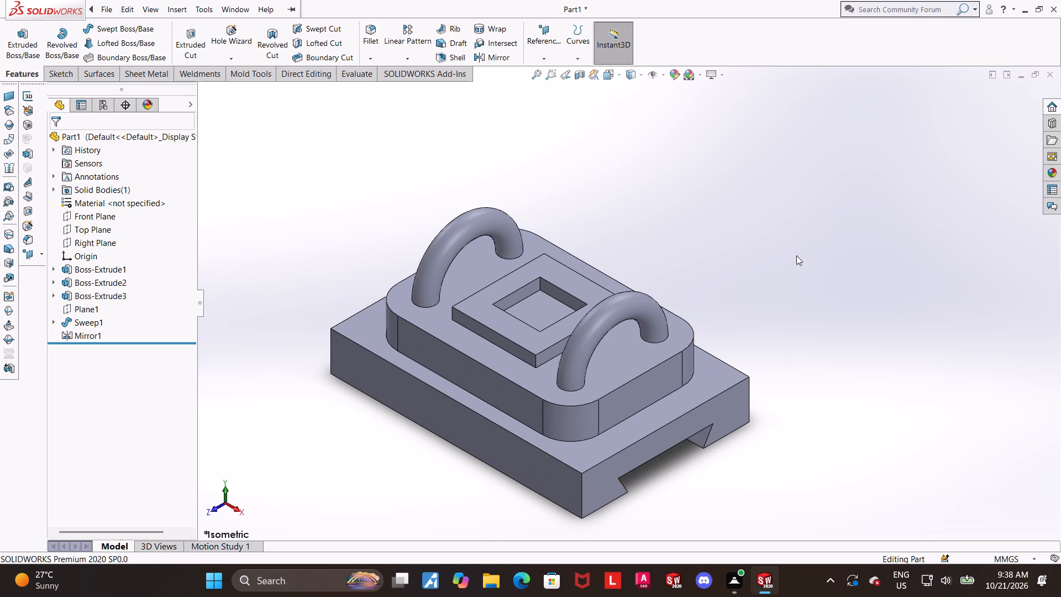
scroll(796, 255, "down", 1)
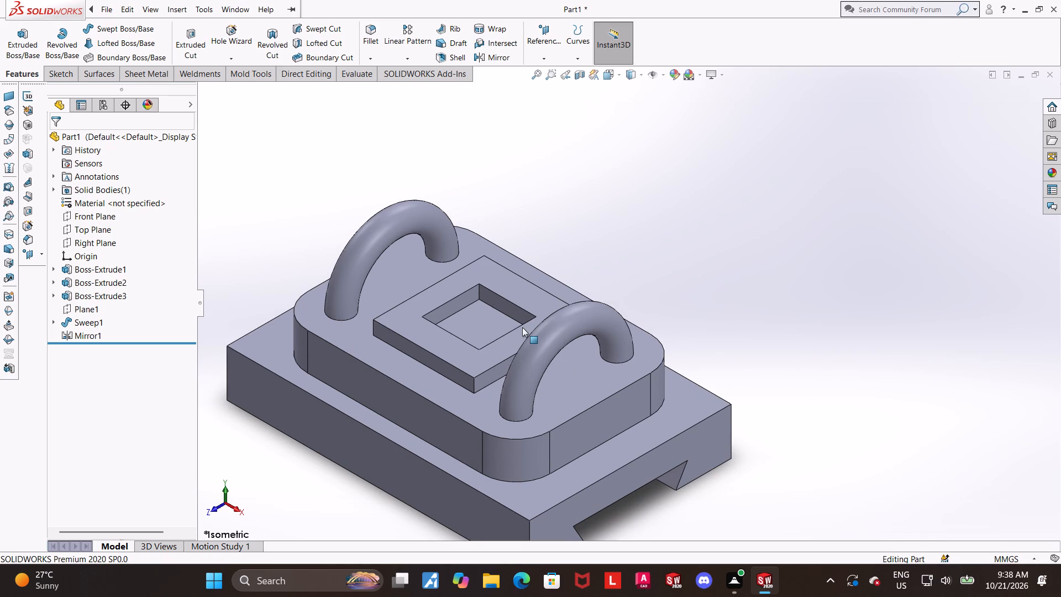
scroll(522, 327, "down", 1)
left_click(360, 74)
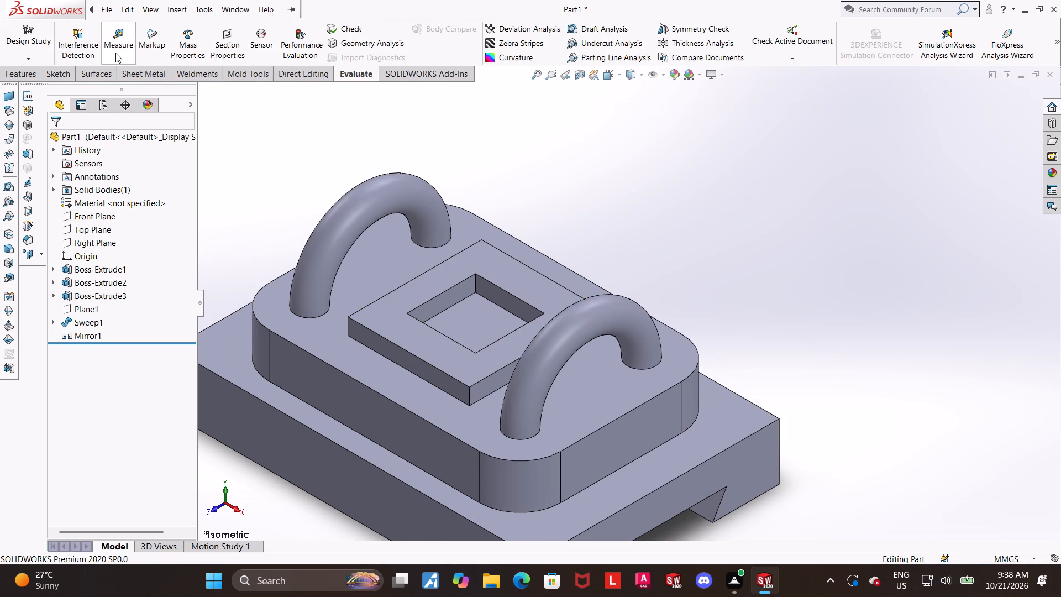
left_click(115, 53)
left_click(409, 369)
middle_click_drag(668, 323, 584, 385)
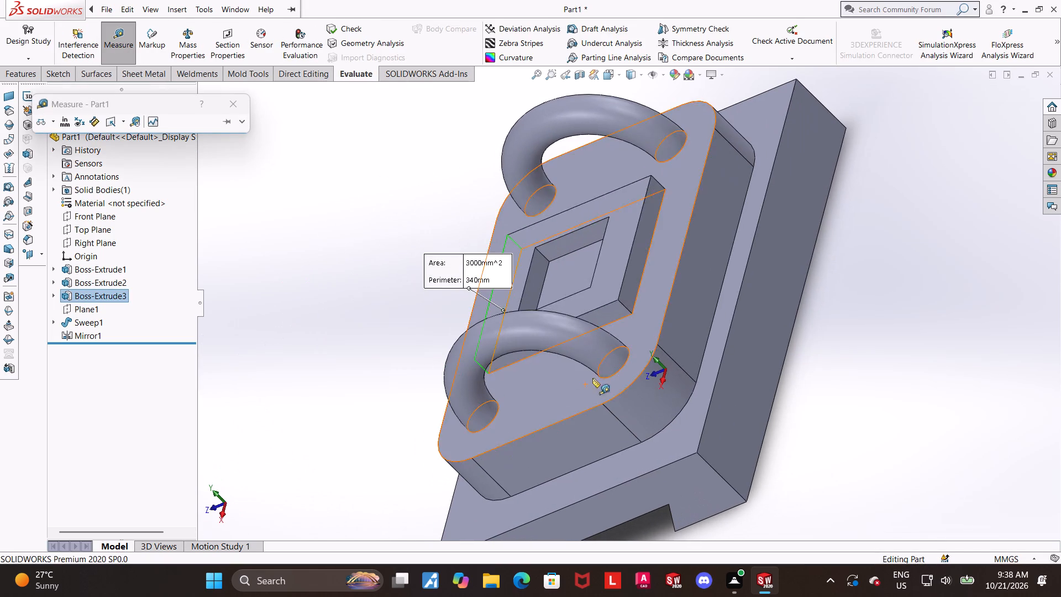
left_click(636, 259)
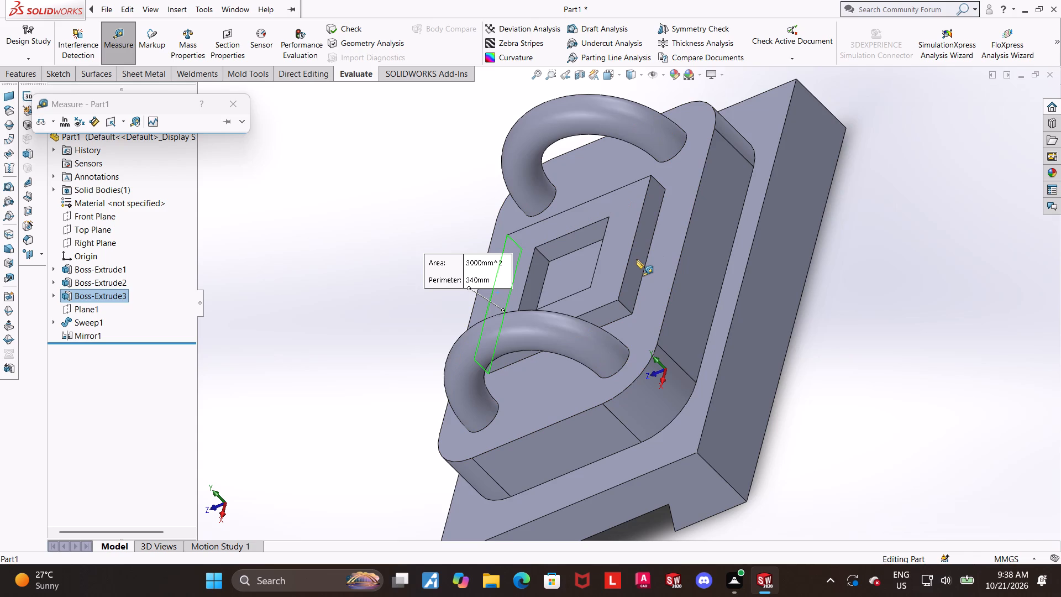
scroll(636, 259, "up", 1)
key("Escape")
Measure the distance between the raised frame's two outer side faces that face the swept handles.
middle_click_drag(607, 292, 704, 197)
middle_click(708, 194)
middle_click_drag(717, 195, 742, 221)
scroll(604, 238, "down", 2)
left_click(108, 48)
middle_click_drag(887, 346, 860, 352)
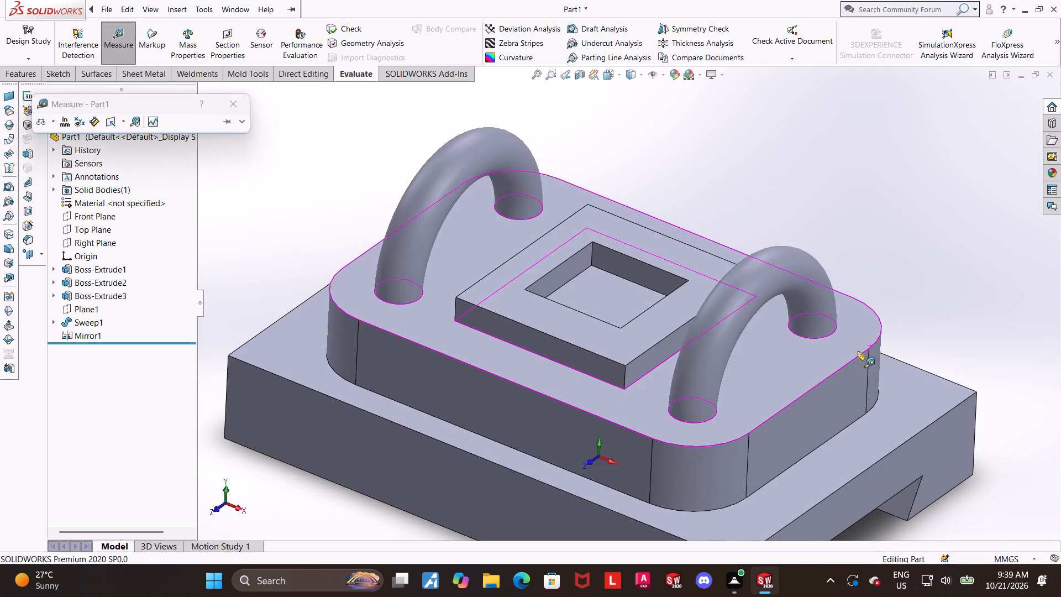
left_click(632, 367)
right_click_drag(634, 363, 676, 383)
middle_click_drag(643, 370, 733, 416)
left_click(713, 184)
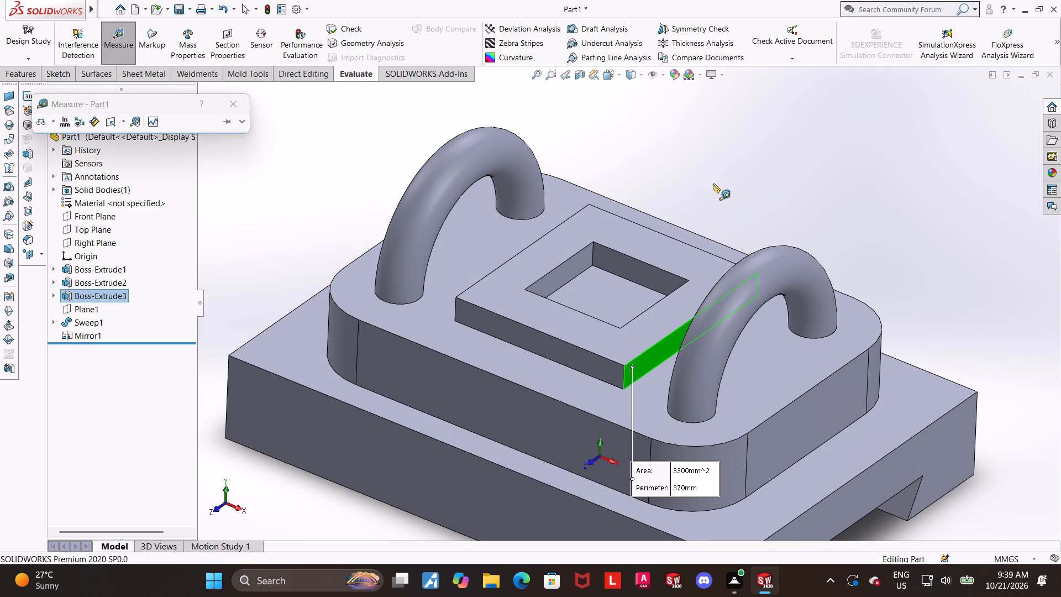
scroll(630, 353, "up", 1)
left_click(640, 353)
middle_click_drag(585, 293, 646, 355)
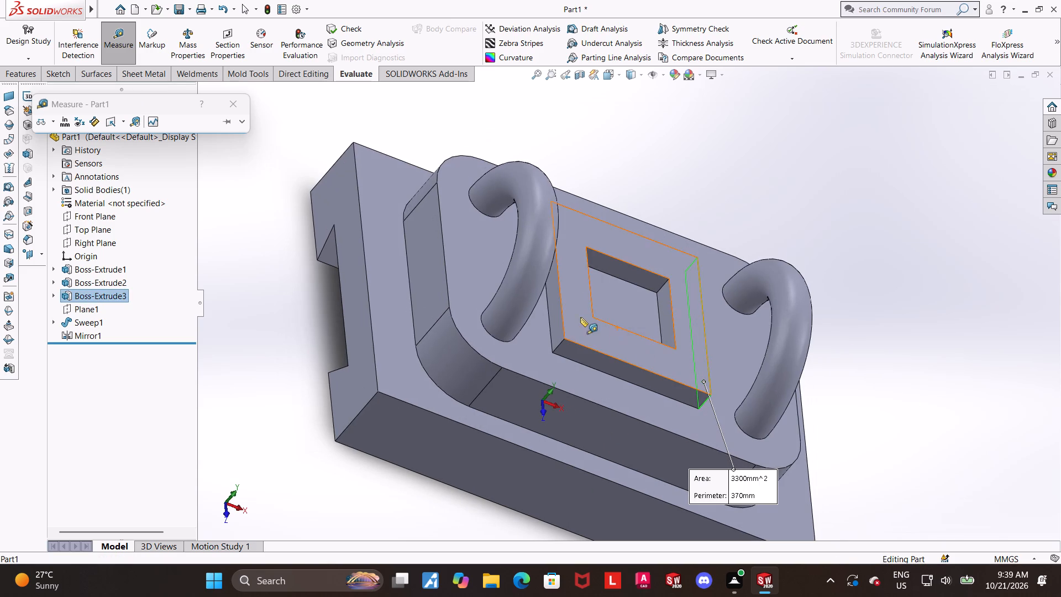
left_click(555, 316)
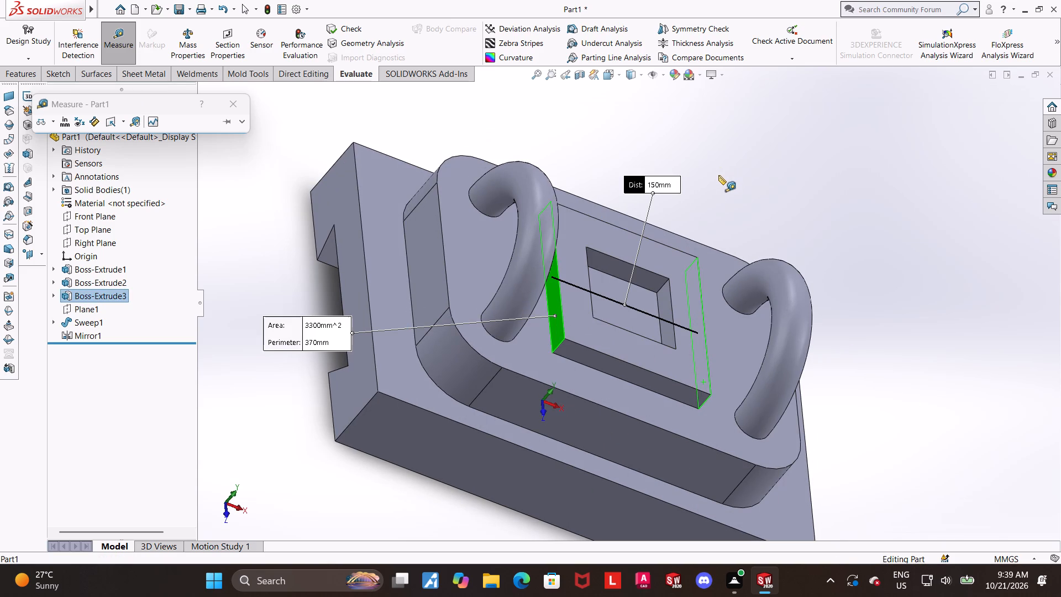
key("Escape")
Measure the raised frame's height from the rounded boss's top face to the frame's top face.
scroll(715, 205, "up", 2)
middle_click_drag(720, 222, 711, 190)
scroll(711, 190, "down", 1)
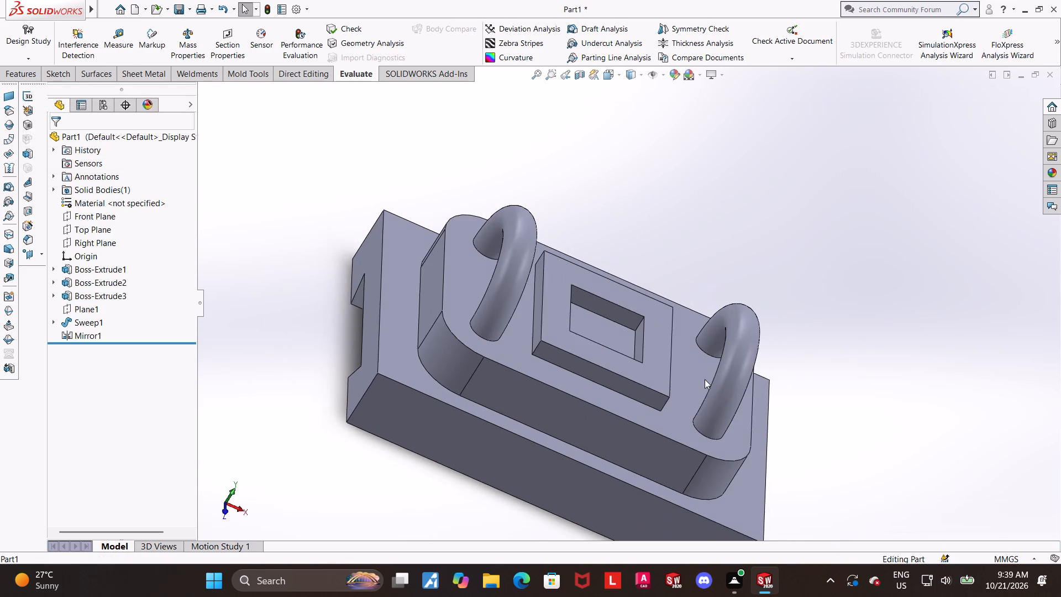
scroll(705, 379, "down", 3)
left_click(115, 29)
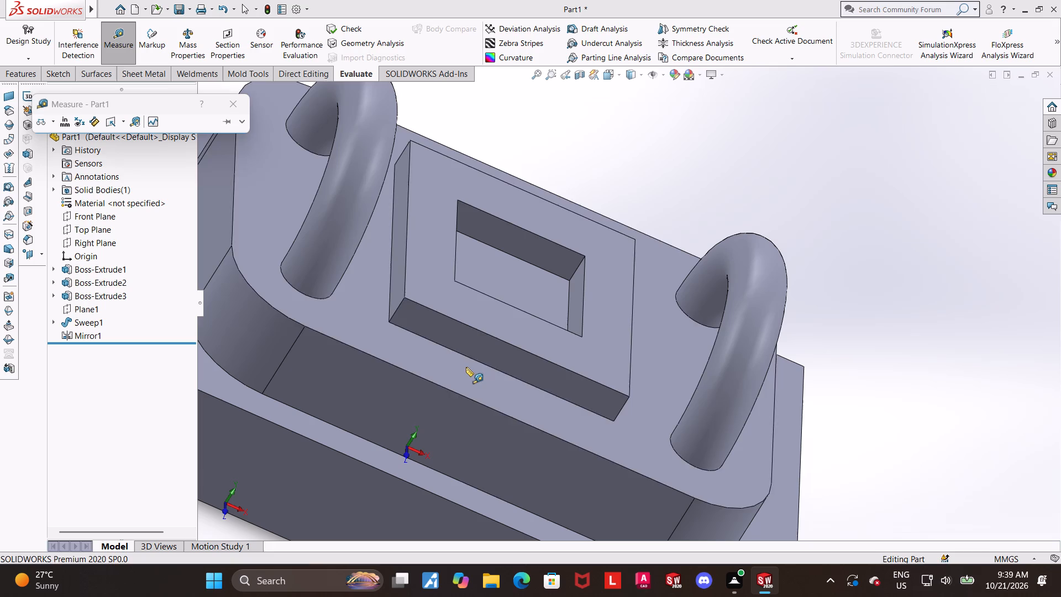
left_click(465, 369)
left_click(498, 327)
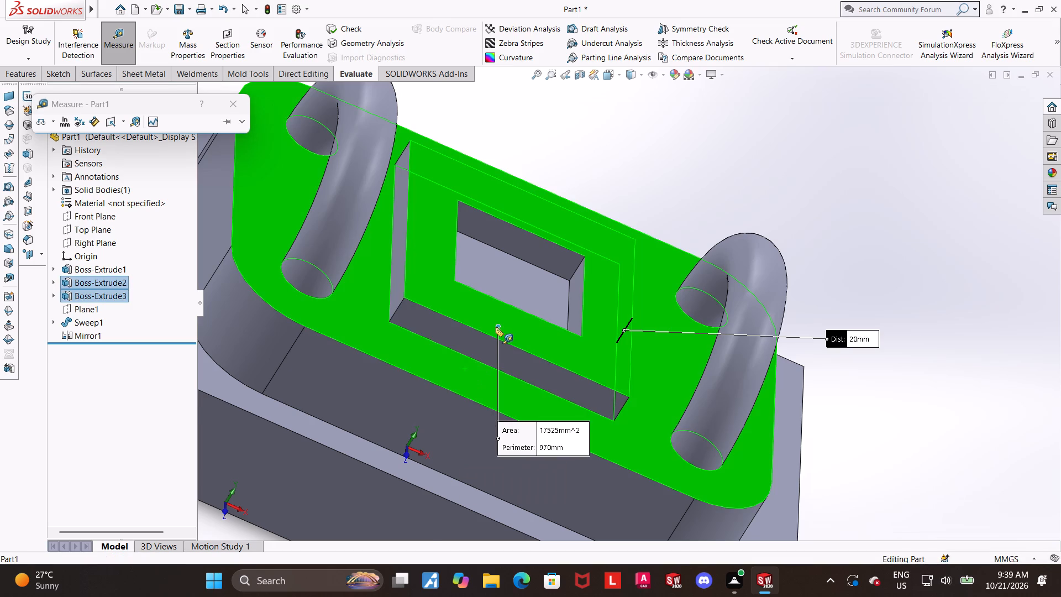
key("Escape")
Measure the distance between the front and rear inner walls of the frame's square recess.
scroll(496, 327, "up", 1)
scroll(601, 303, "down", 2)
left_click(115, 39)
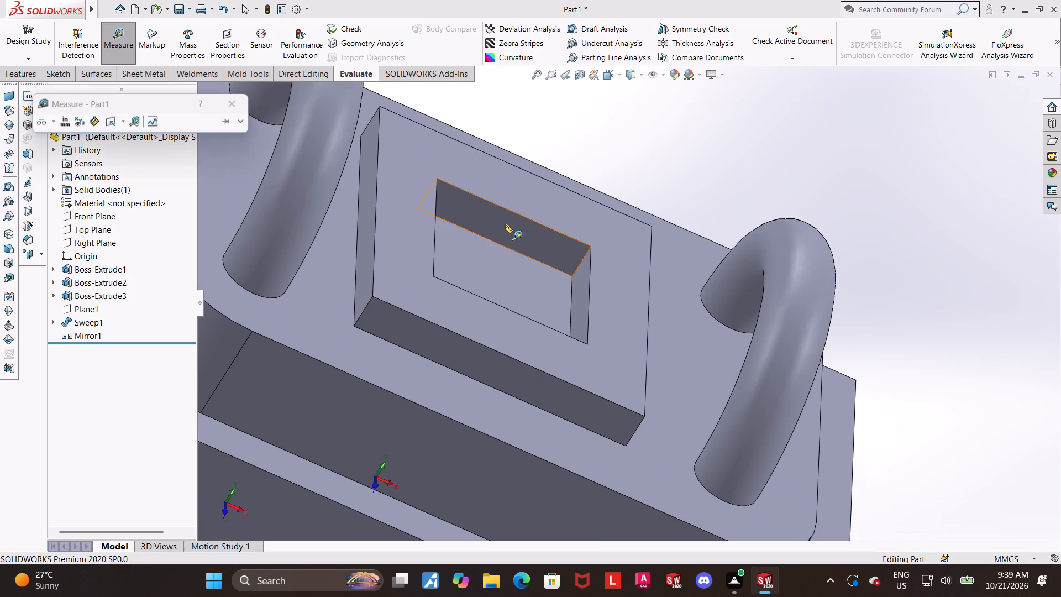
left_click(505, 223)
middle_click_drag(584, 229, 520, 434)
left_click(513, 373)
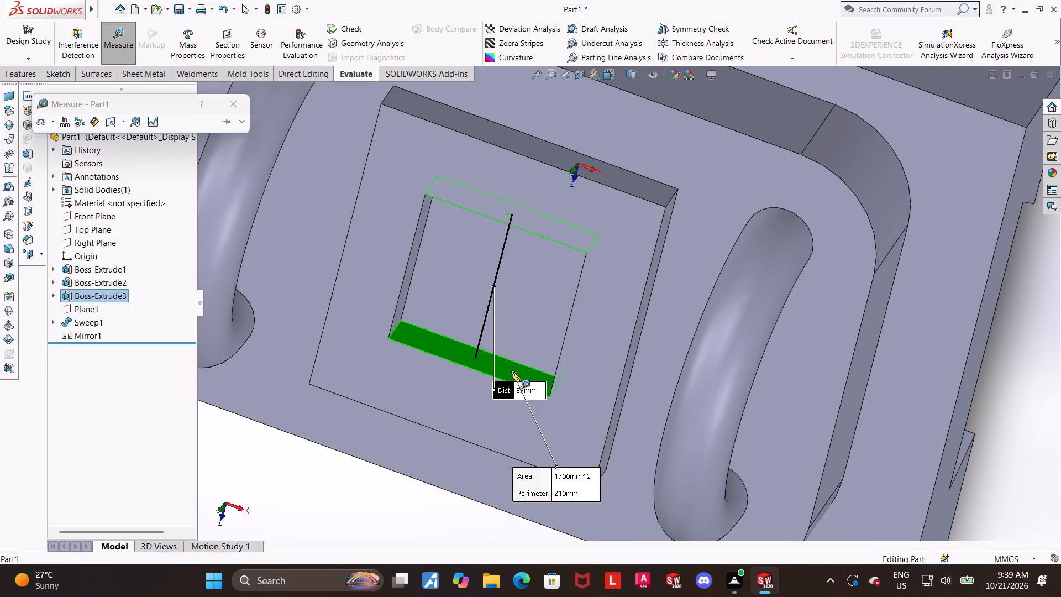
key("Escape")
Measure the distance between the square recess's other two inner walls, the ones nearest the handles.
middle_click_drag(508, 324, 505, 252)
left_click(111, 39)
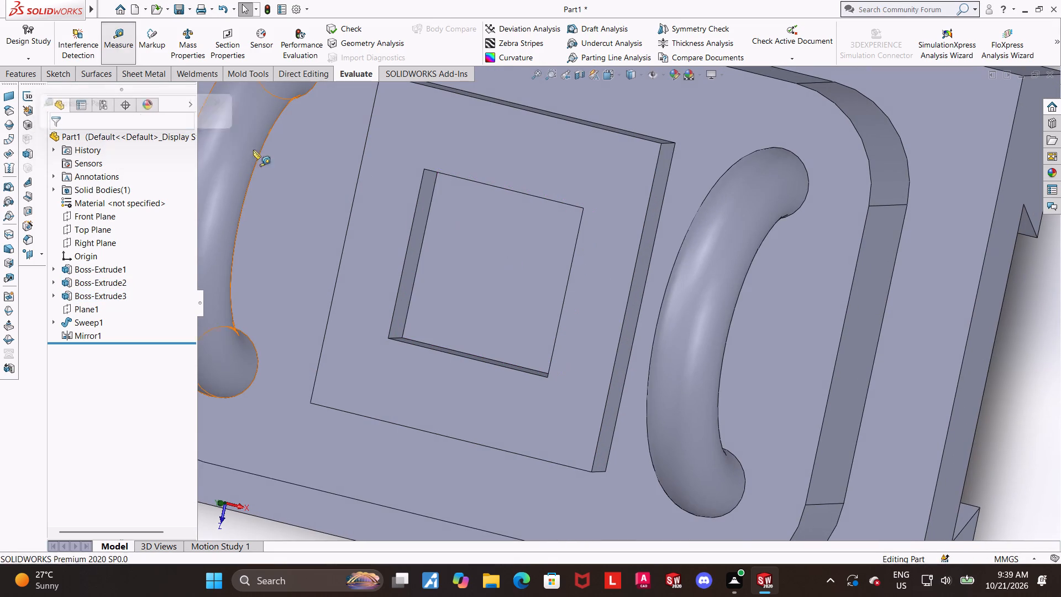
left_click(416, 224)
scroll(422, 227, "up", 1)
middle_click_drag(423, 227, 488, 244)
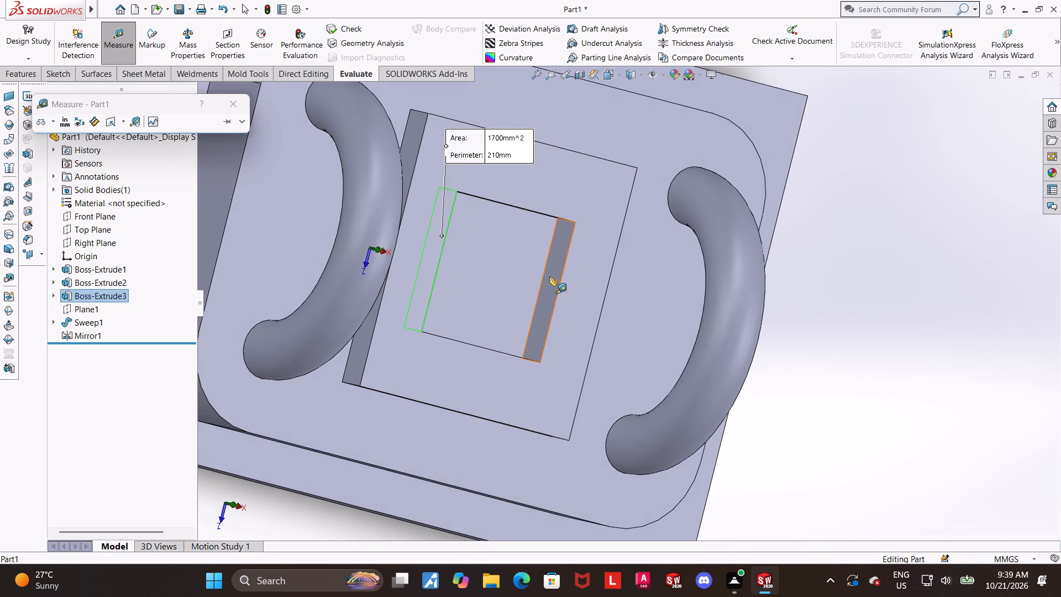
left_click(549, 277)
key("Escape")
Measure the corner radius of the rounded boss on its curved vertical corner face.
scroll(549, 277, "up", 5)
middle_click_drag(777, 406, 759, 366)
scroll(761, 370, "up", 3)
middle_click(759, 362)
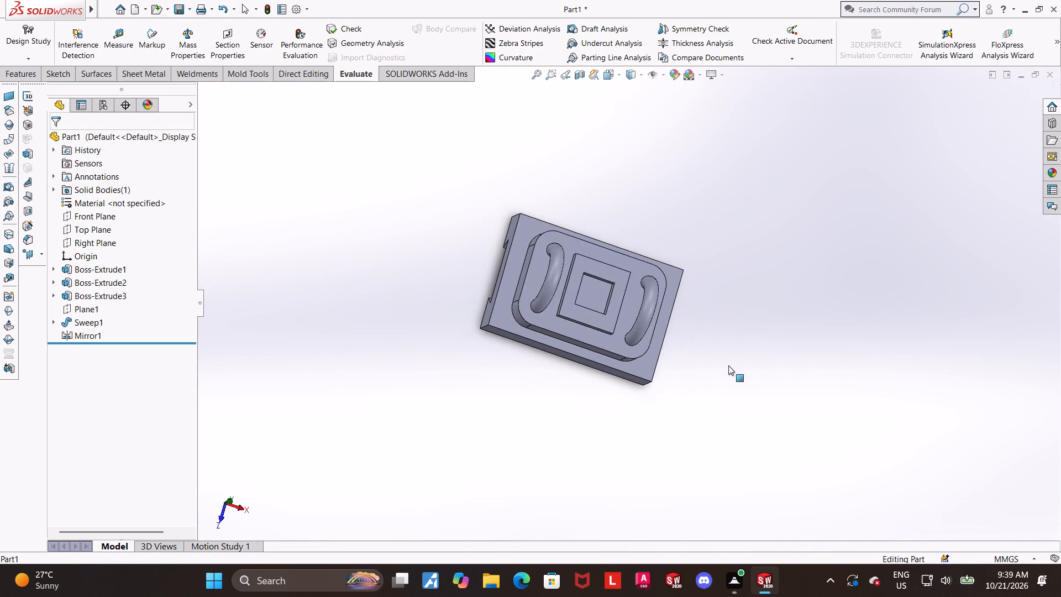
scroll(534, 354, "down", 5)
scroll(761, 158, "down", 1)
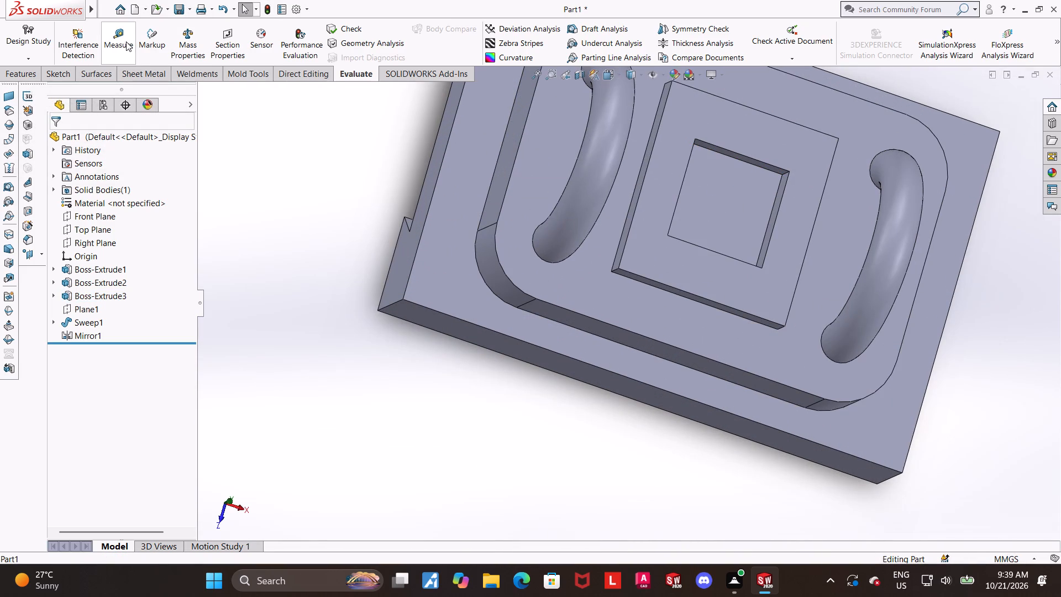
left_click(126, 41)
left_click(492, 276)
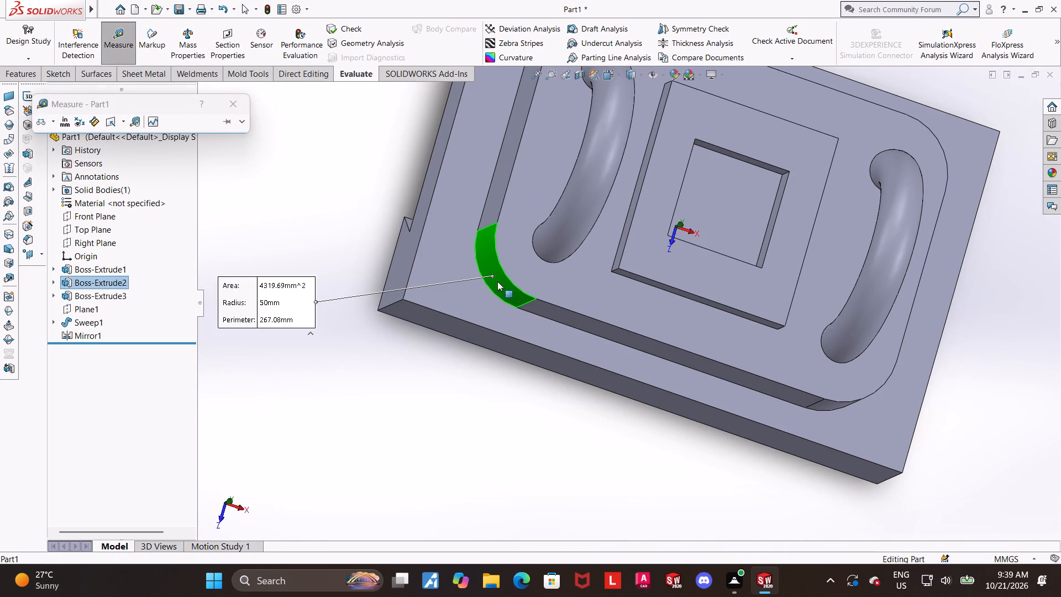
key("Escape")
Measure the rounded boss's width between its two long straight side faces.
left_click_drag(123, 37, 130, 38)
left_click(613, 332)
middle_click_drag(642, 330, 616, 306)
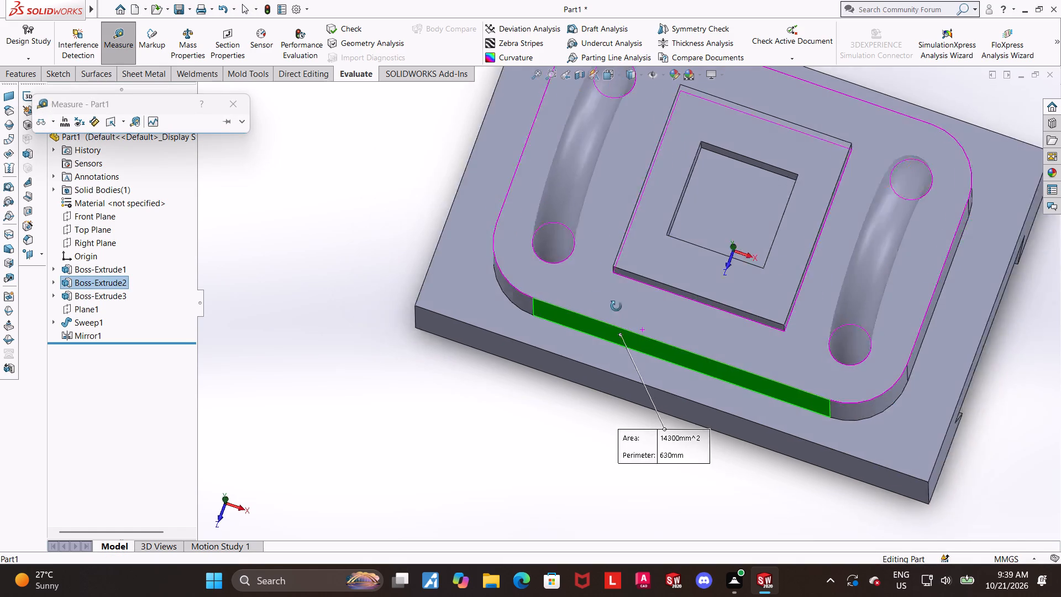
middle_click_drag(616, 306, 559, 342)
scroll(563, 339, "up", 1)
left_click(818, 160)
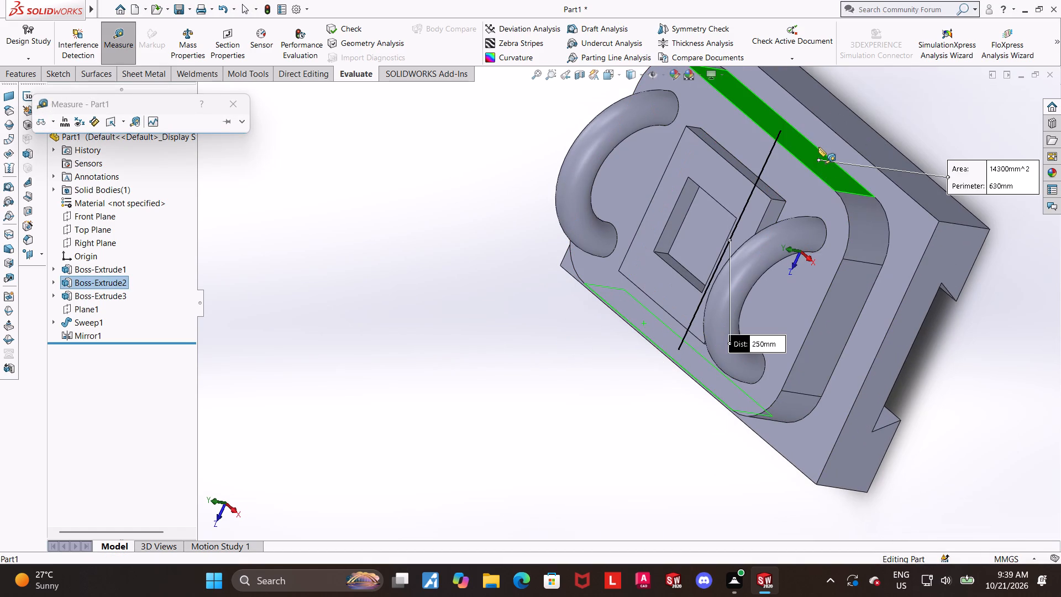
scroll(790, 193, "up", 3)
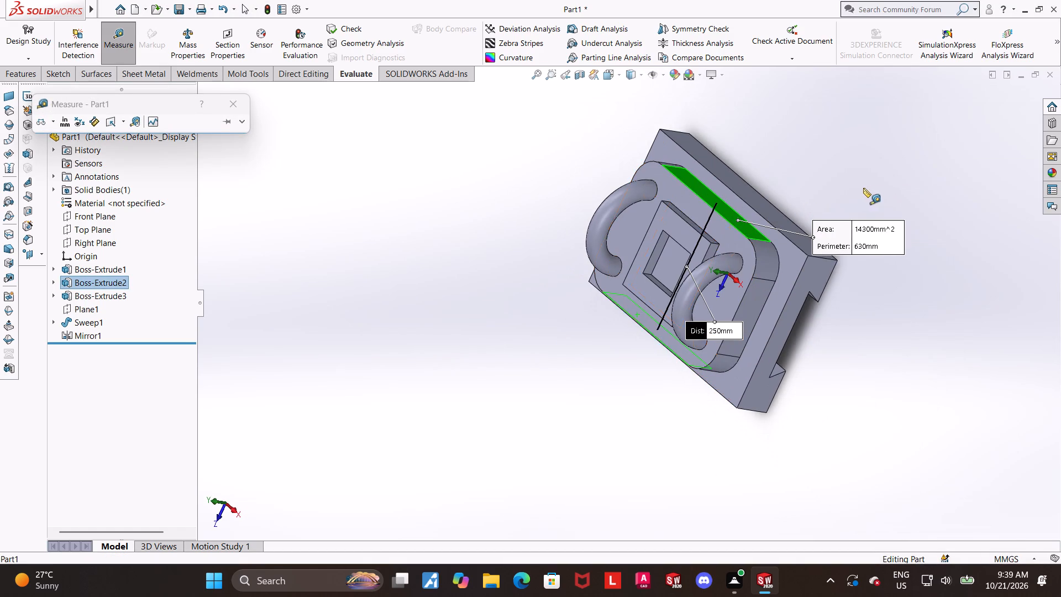
scroll(853, 188, "down", 2)
key("Escape")
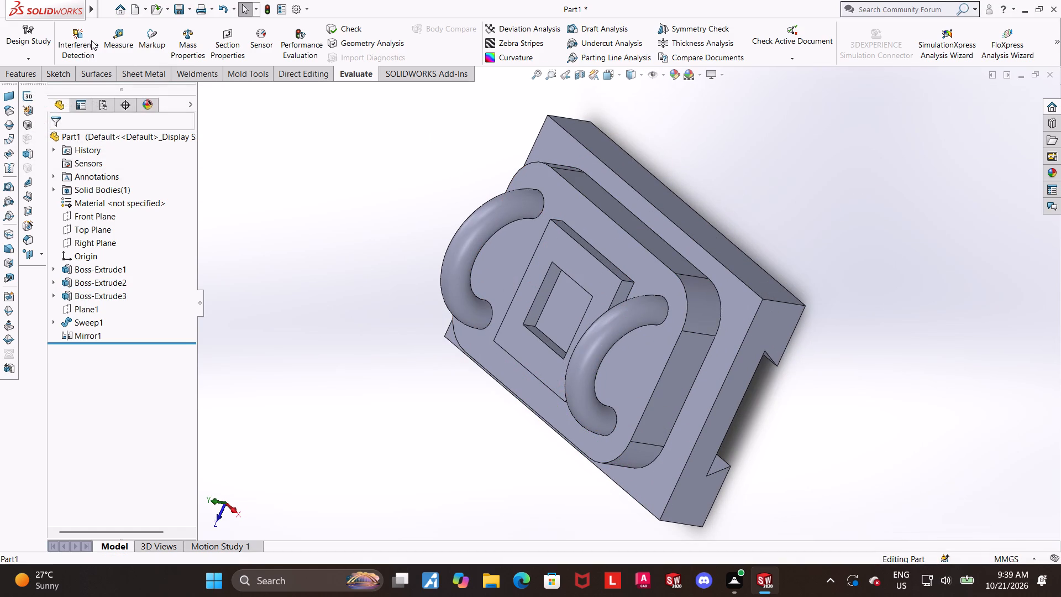
Measure the rounded boss's length between its two short end faces.
left_click(113, 37)
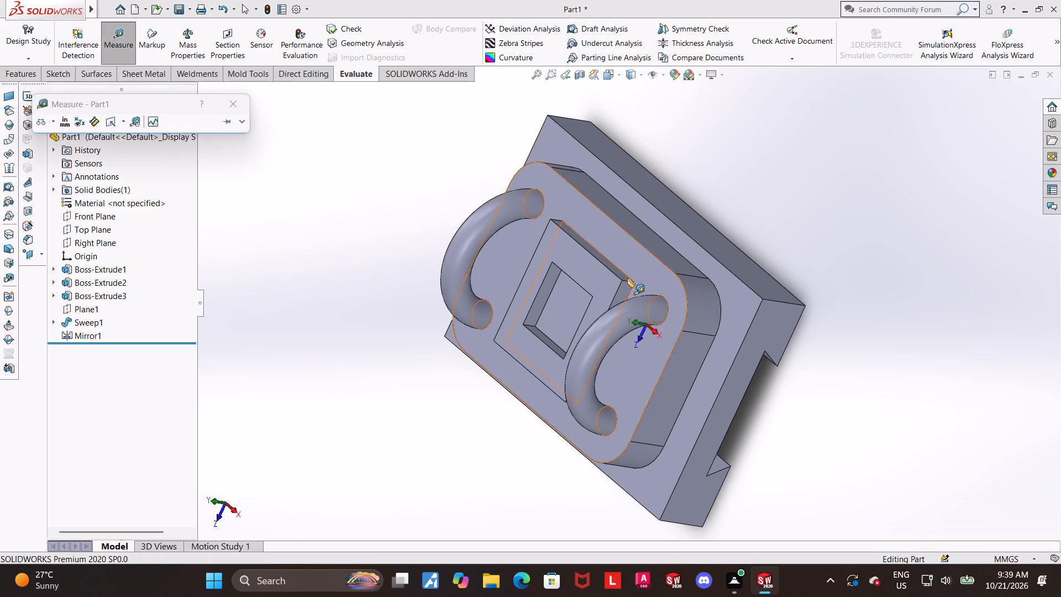
left_click(674, 378)
middle_click_drag(490, 208, 572, 266)
left_click(470, 215)
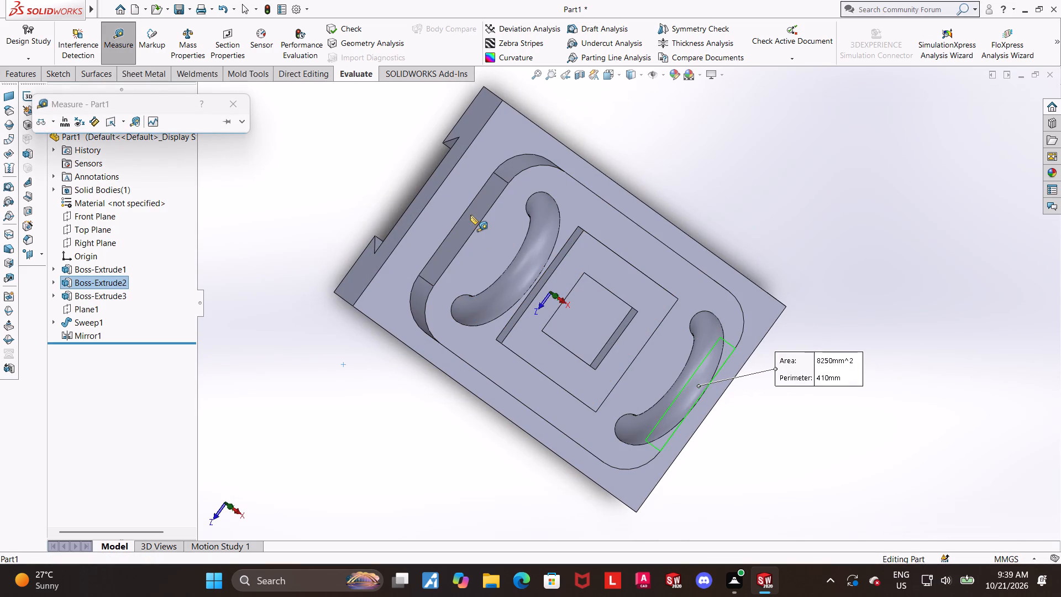
key("Escape")
Examine the offset dimension of Plane1, the plane running through the swept handle.
scroll(755, 382, "up", 4)
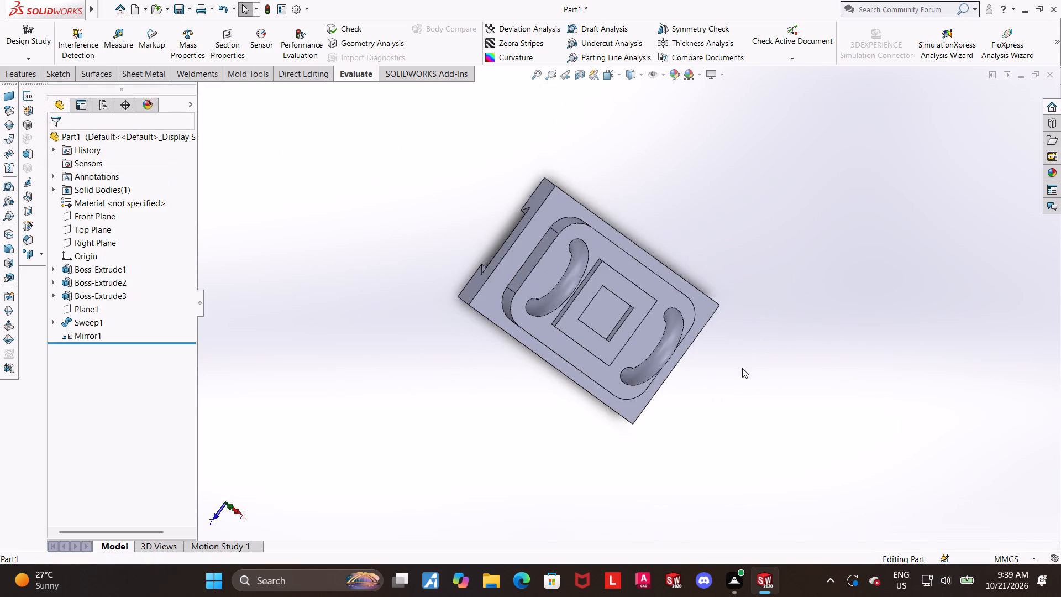
middle_click_drag(726, 368, 722, 277)
left_click(606, 75)
left_click(521, 348)
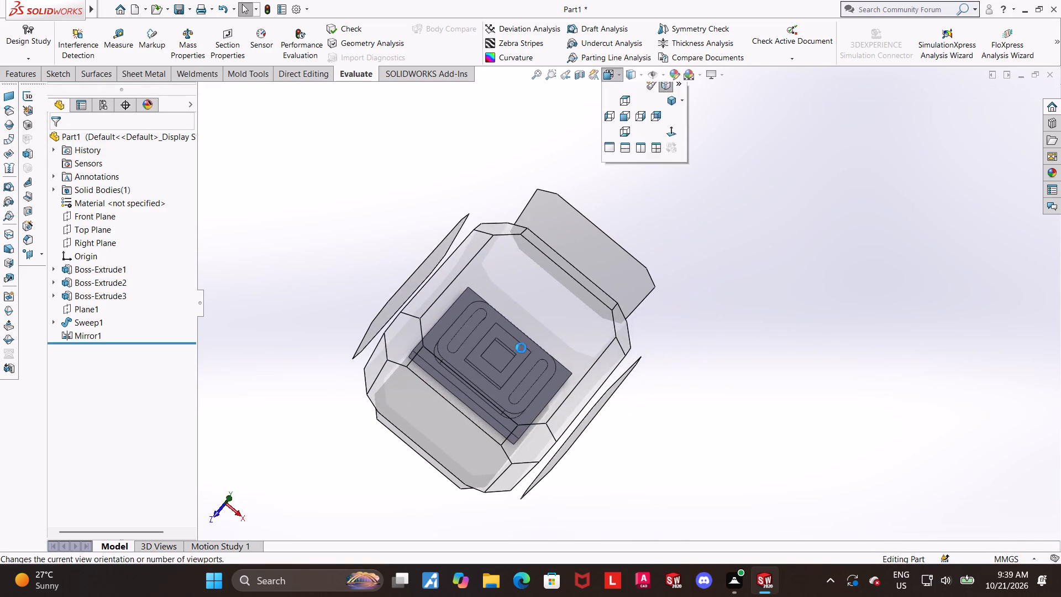
scroll(842, 294, "down", 1)
middle_click_drag(776, 384, 776, 224)
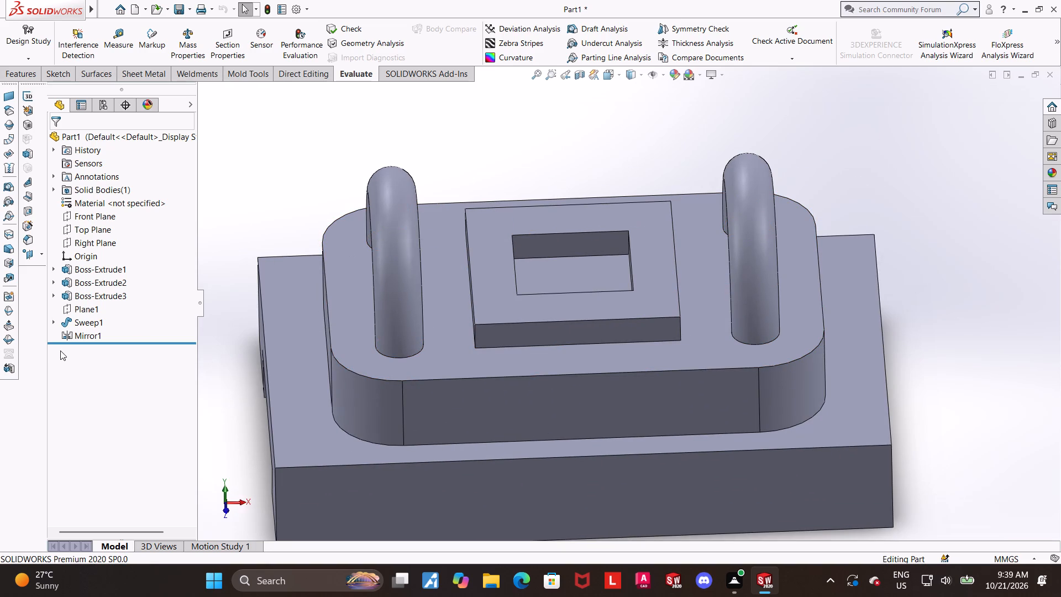
left_click(75, 313)
scroll(627, 290, "up", 1)
middle_click_drag(624, 290, 611, 285)
scroll(674, 297, "down", 2)
scroll(621, 291, "up", 1)
middle_click_drag(623, 292, 629, 298)
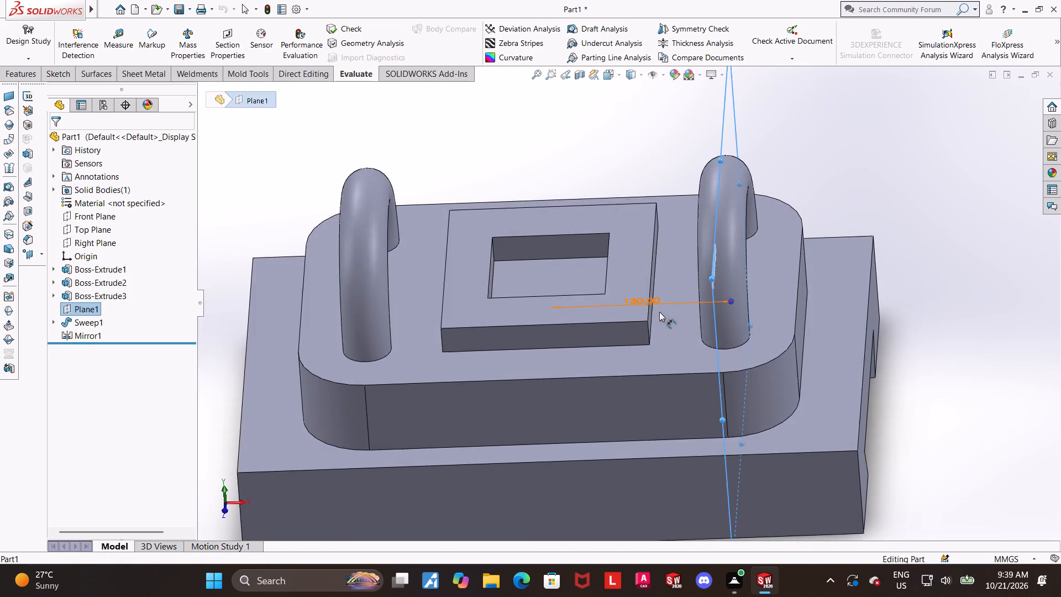
scroll(659, 312, "up", 2)
left_click(853, 343)
scroll(742, 364, "up", 1)
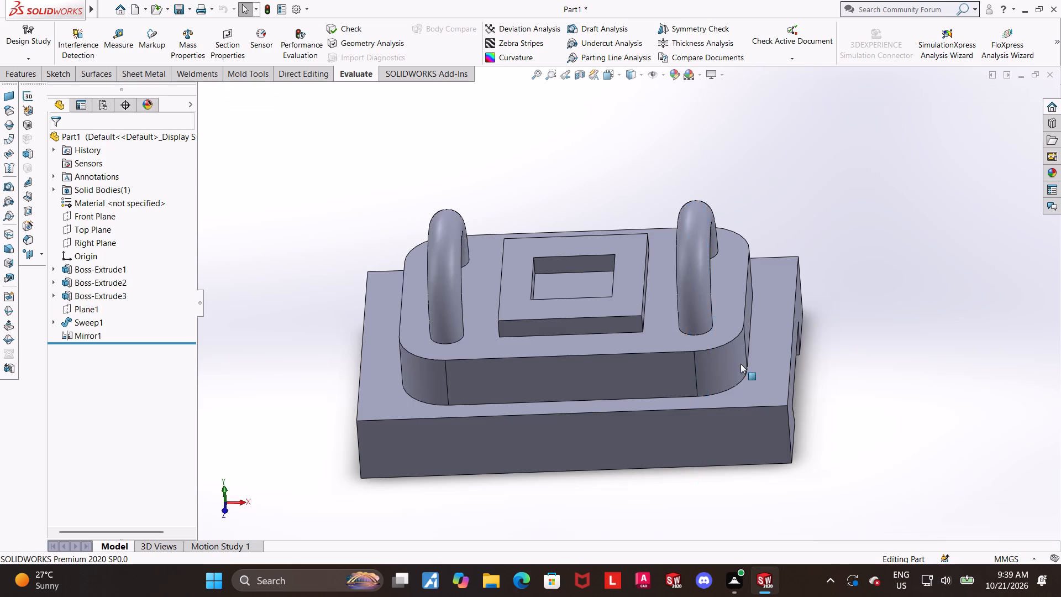
Examine the dimensions of Sketch1, the dovetail base profile inside Boss-Extrude1, from the slotted end of the block.
middle_click_drag(740, 364, 808, 311)
scroll(481, 381, "down", 1)
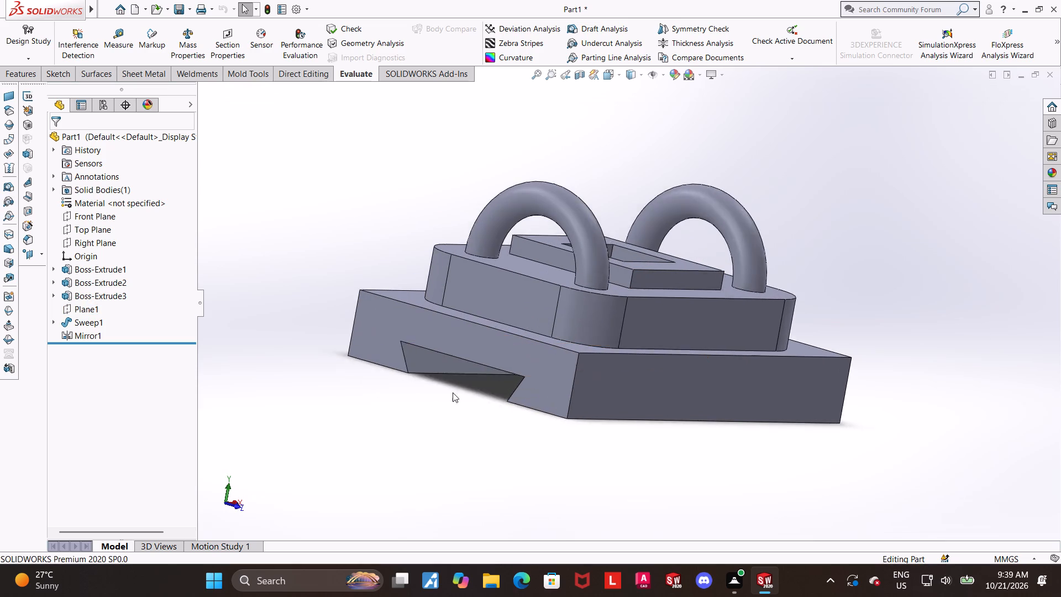
scroll(453, 392, "down", 2)
scroll(529, 381, "down", 2)
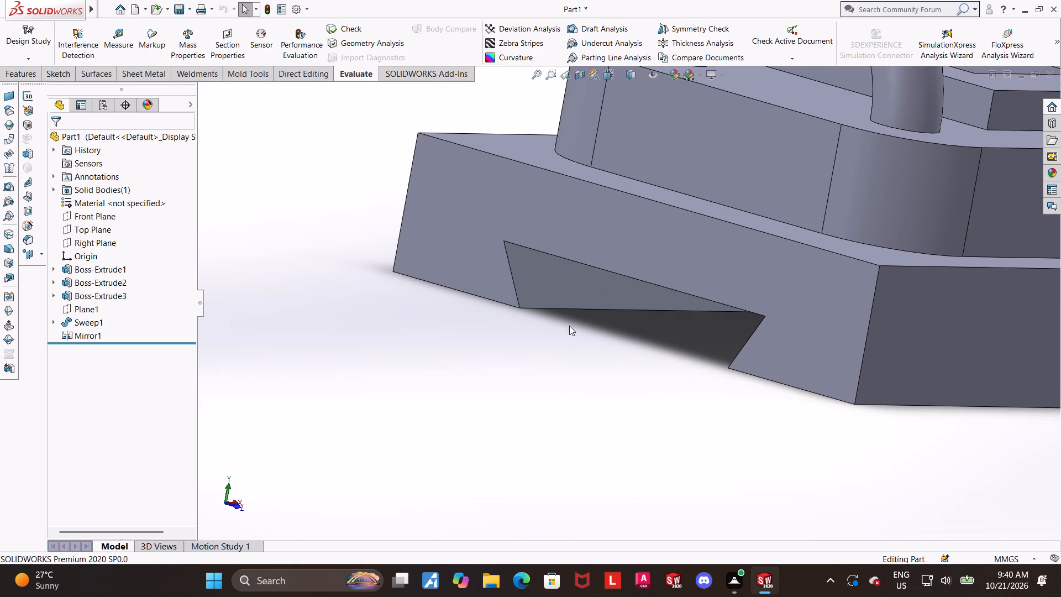
left_click(57, 262)
left_click(55, 268)
left_click(88, 281)
scroll(613, 289, "up", 2)
scroll(1009, 329, "up", 3)
scroll(984, 315, "down", 3)
middle_click_drag(948, 310, 789, 314)
scroll(795, 304, "up", 5)
scroll(886, 268, "down", 4)
middle_click_drag(859, 265, 849, 271)
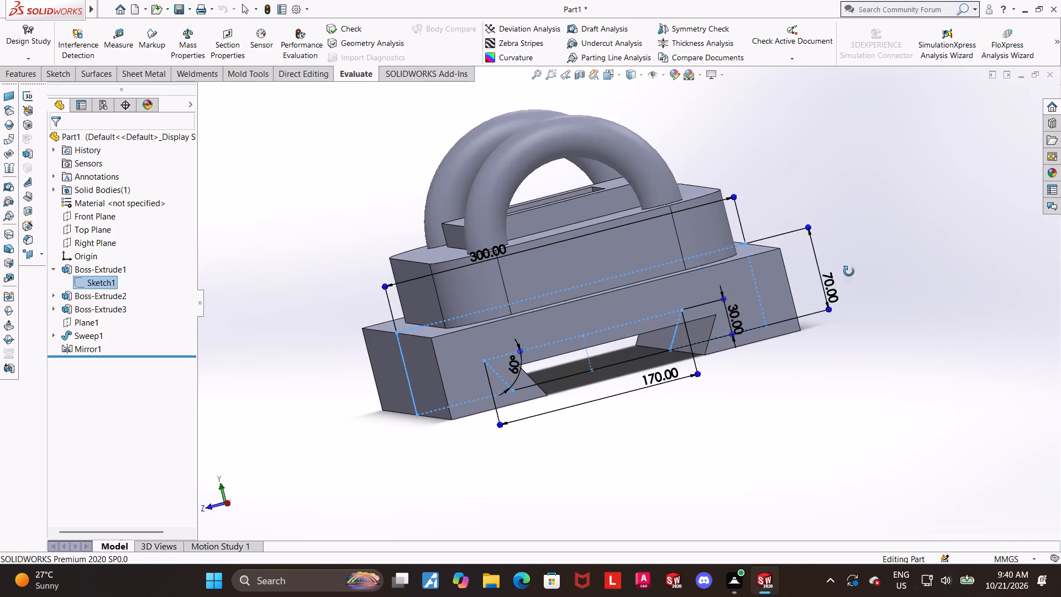
Examine the dovetail slot dimensions and angle of Sketch1 from several angles at the slotted end of the block.
middle_click_drag(849, 271, 842, 279)
scroll(771, 304, "down", 2)
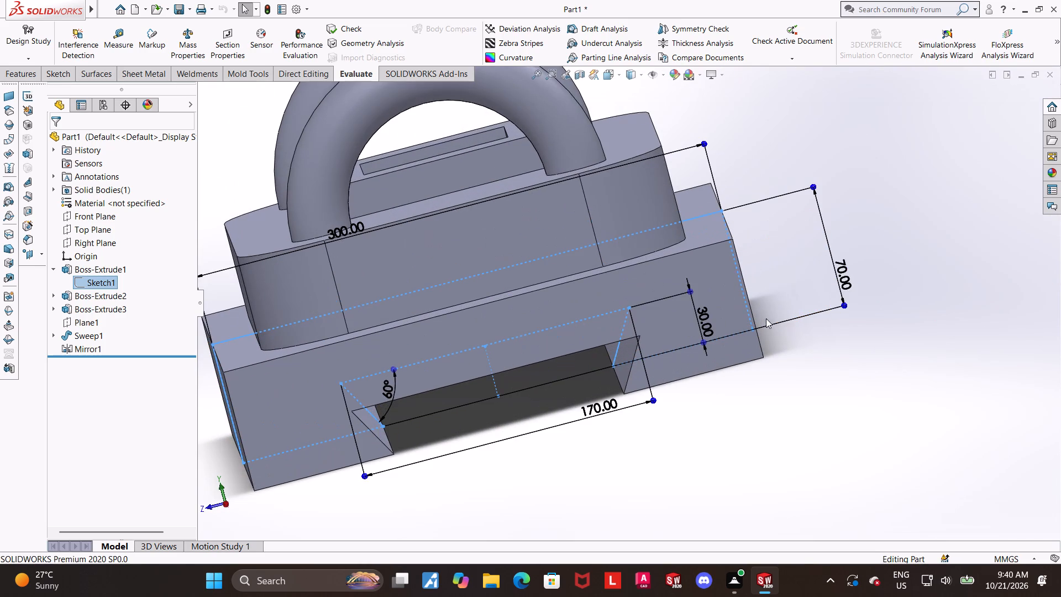
middle_click_drag(768, 321, 768, 311)
scroll(773, 305, "up", 1)
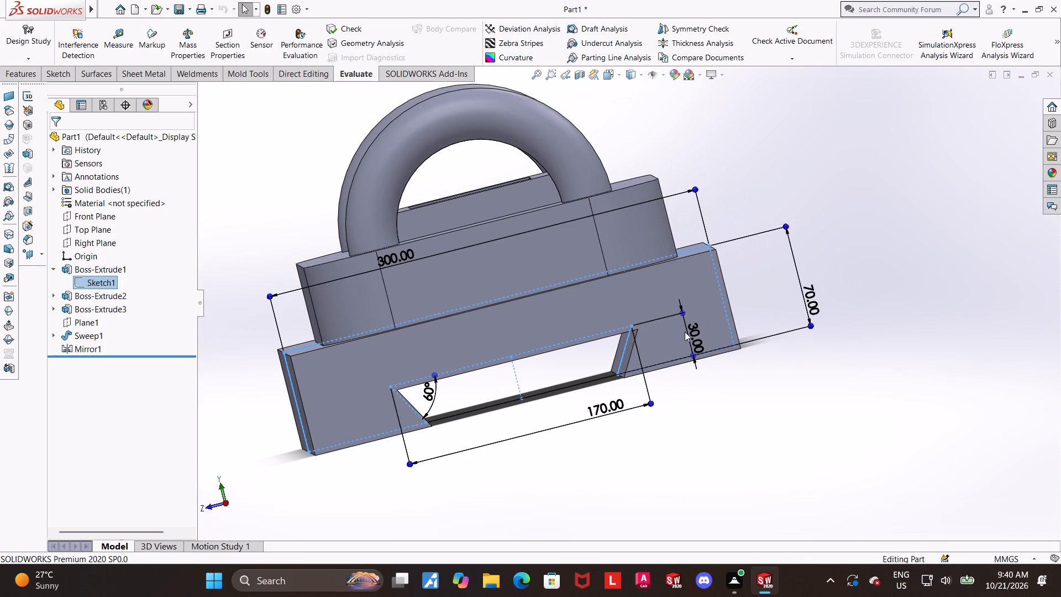
scroll(549, 396, "down", 1)
middle_click_drag(490, 411, 496, 411)
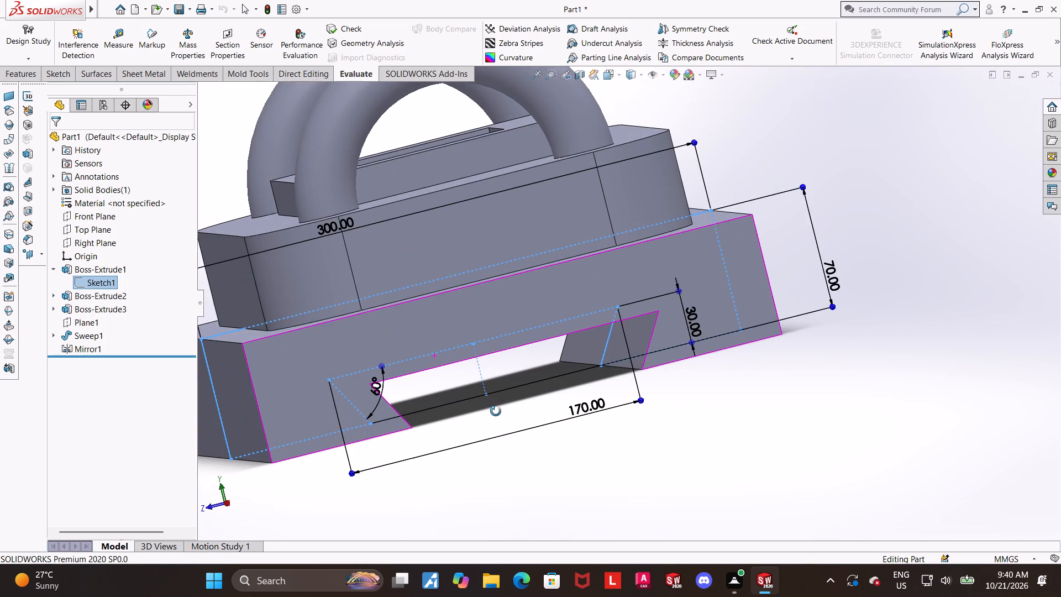
middle_click_drag(496, 411, 496, 411)
scroll(498, 416, "up", 1)
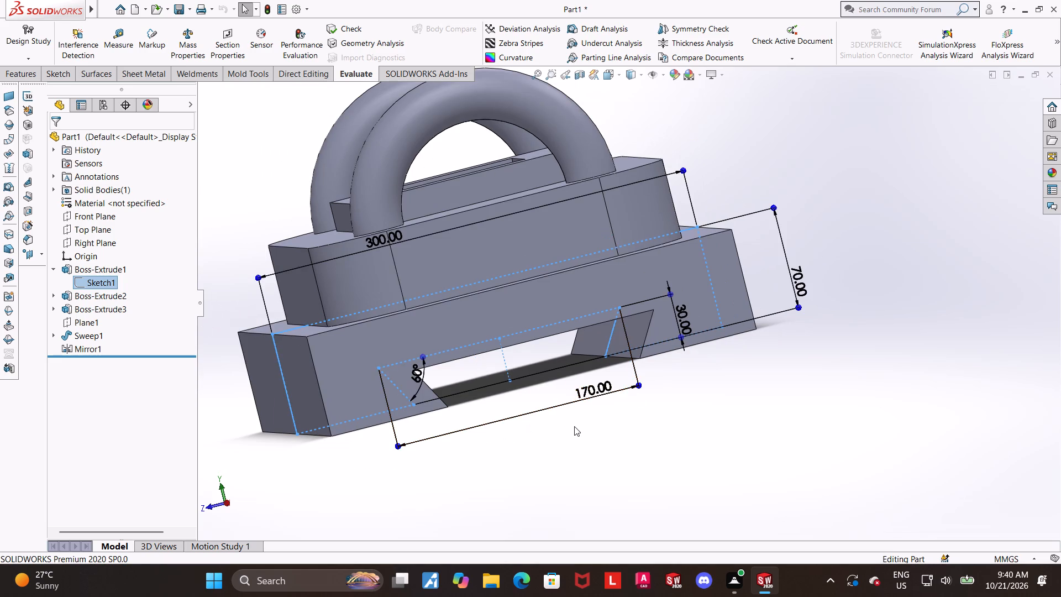
scroll(508, 415, "up", 1)
middle_click_drag(500, 413, 513, 412)
scroll(500, 413, "up", 1)
left_click(556, 405)
Measure the rounded boss's height from the base block's top face to the boss's top face.
middle_click_drag(432, 435, 487, 486)
key("ctrl+7")
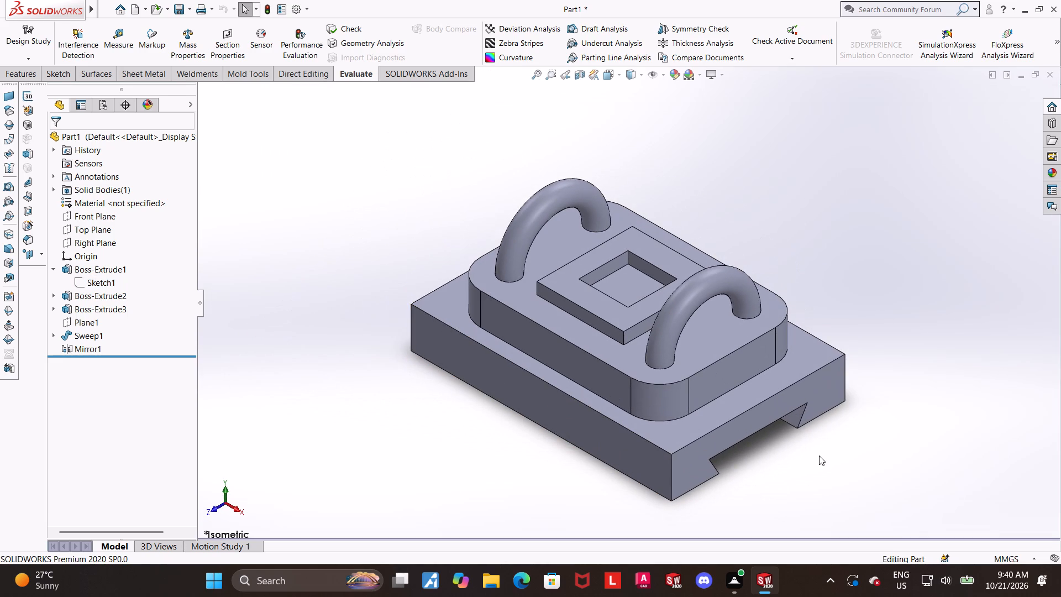
scroll(816, 457, "down", 4)
scroll(816, 457, "up", 6)
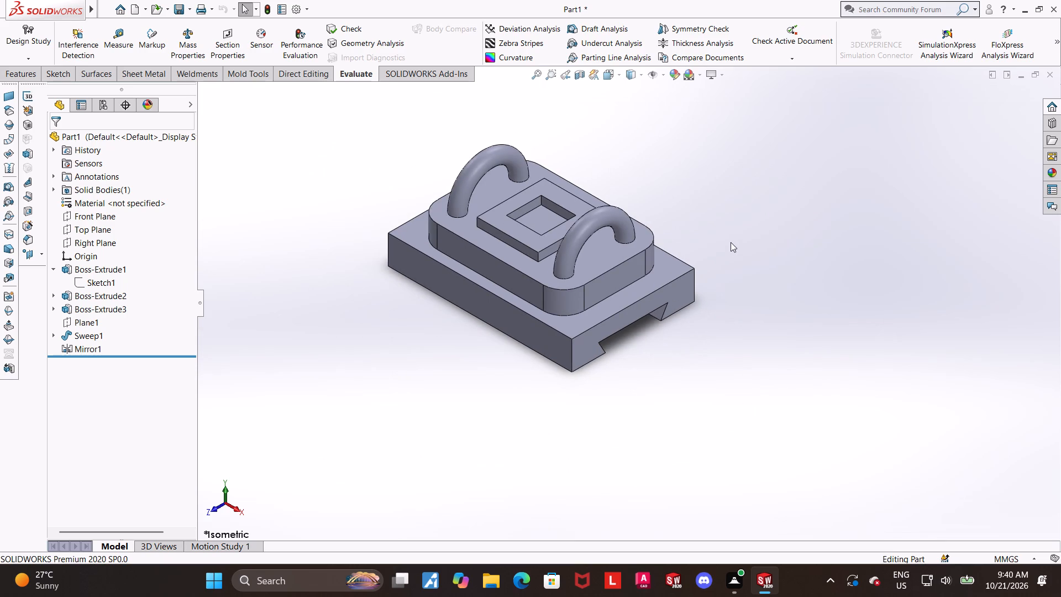
scroll(556, 186, "down", 2)
left_click(127, 39)
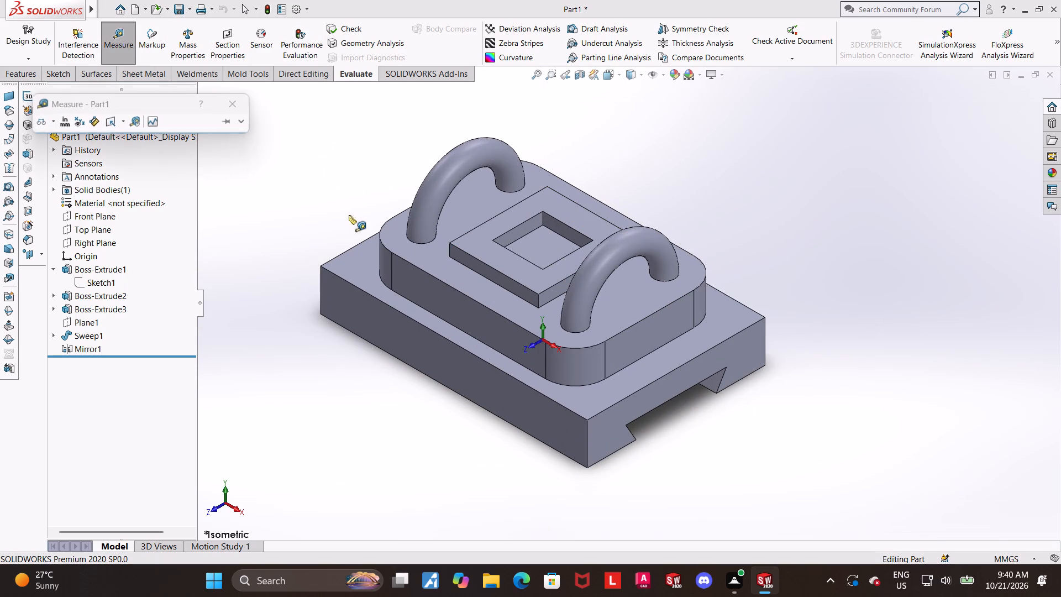
left_click(395, 301)
left_click(453, 280)
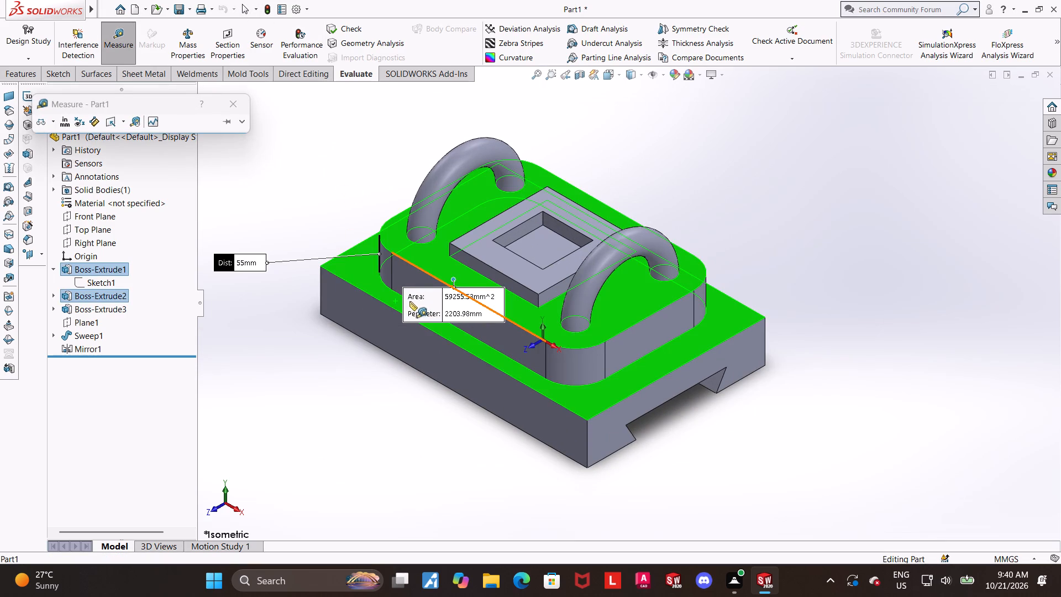
key("Escape")
Examine the dimensions of Sketch4, the handle path sketch inside Sweep1.
scroll(459, 318, "up", 1)
scroll(555, 252, "down", 2)
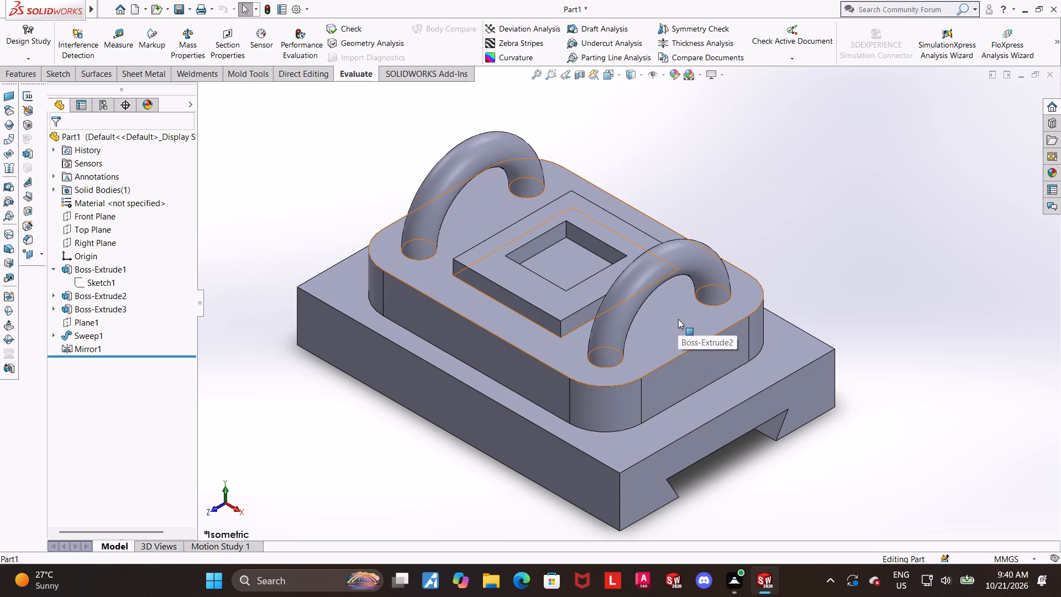
scroll(850, 324, "up", 1)
scroll(850, 324, "down", 1)
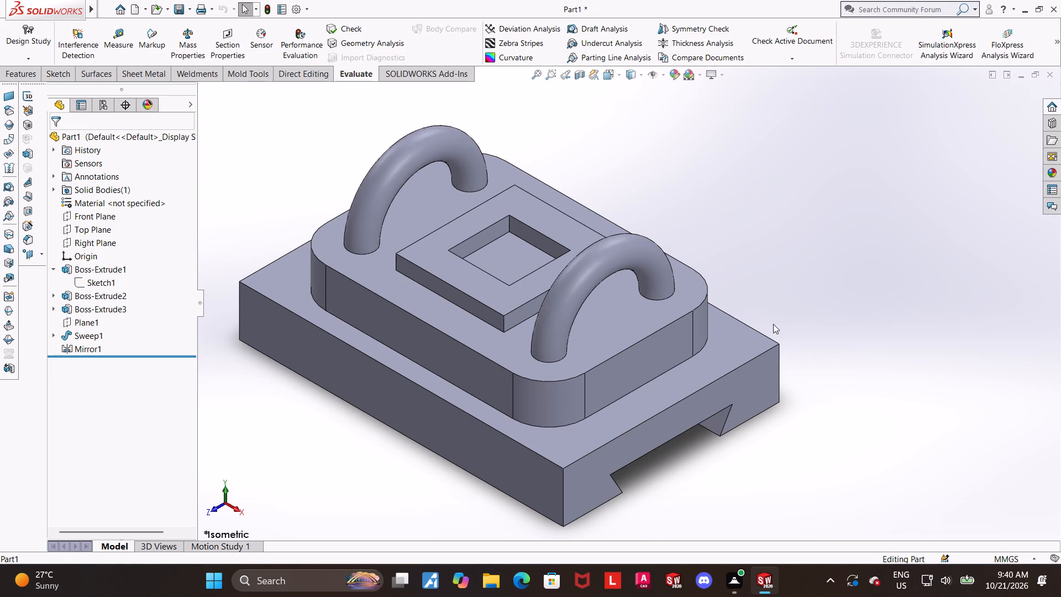
scroll(772, 323, "up", 2)
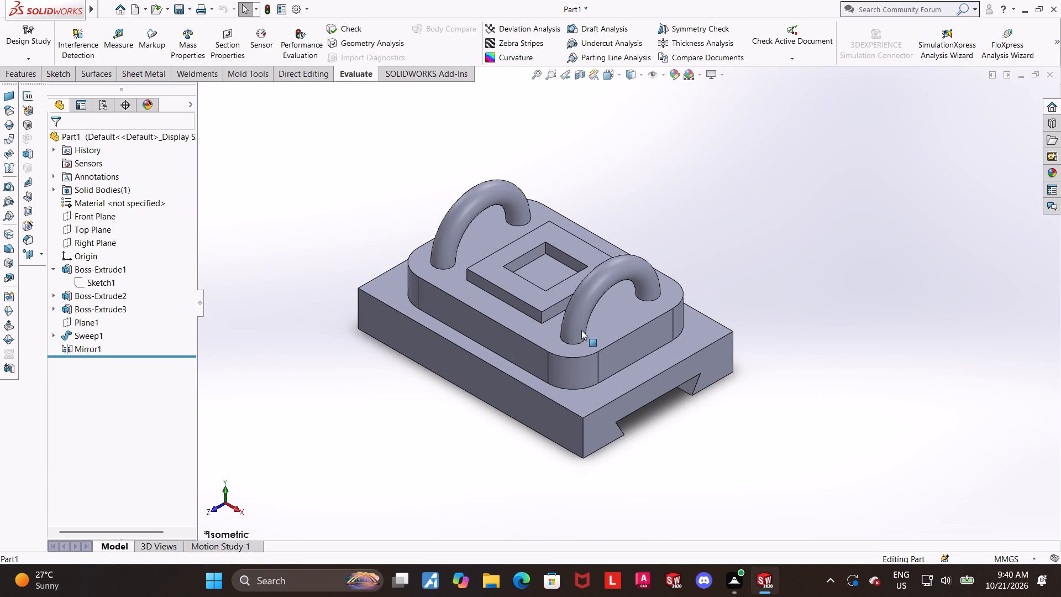
scroll(476, 279, "down", 1)
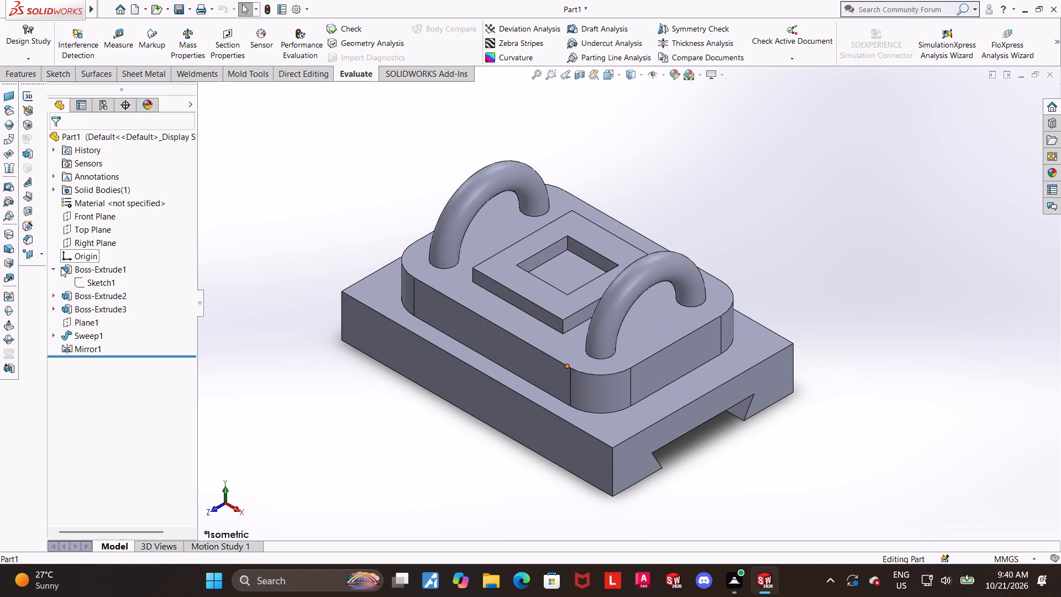
left_click(51, 336)
left_click(79, 345)
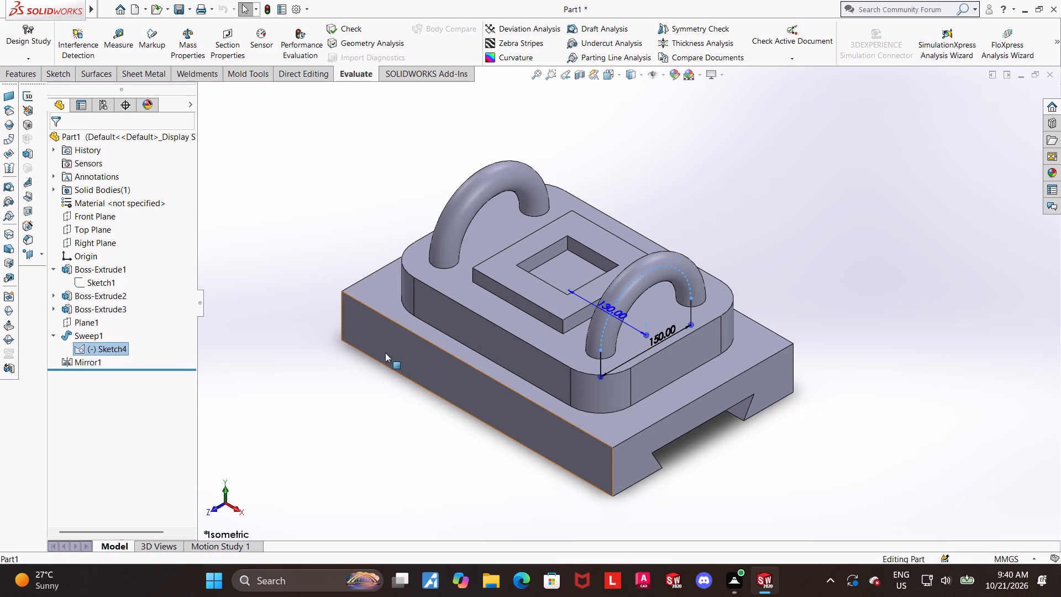
left_click(56, 335)
left_click(391, 426)
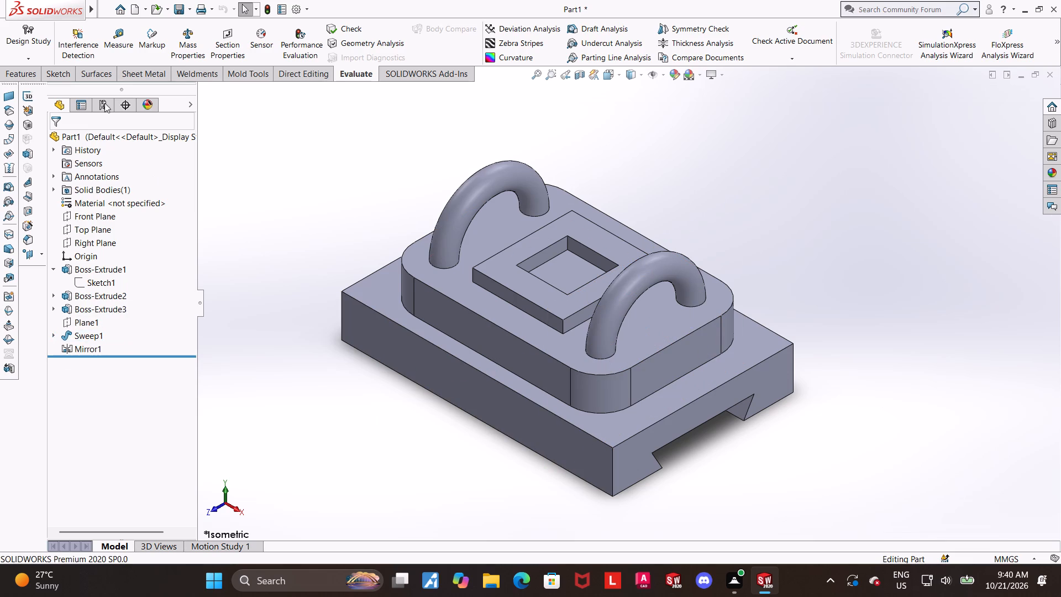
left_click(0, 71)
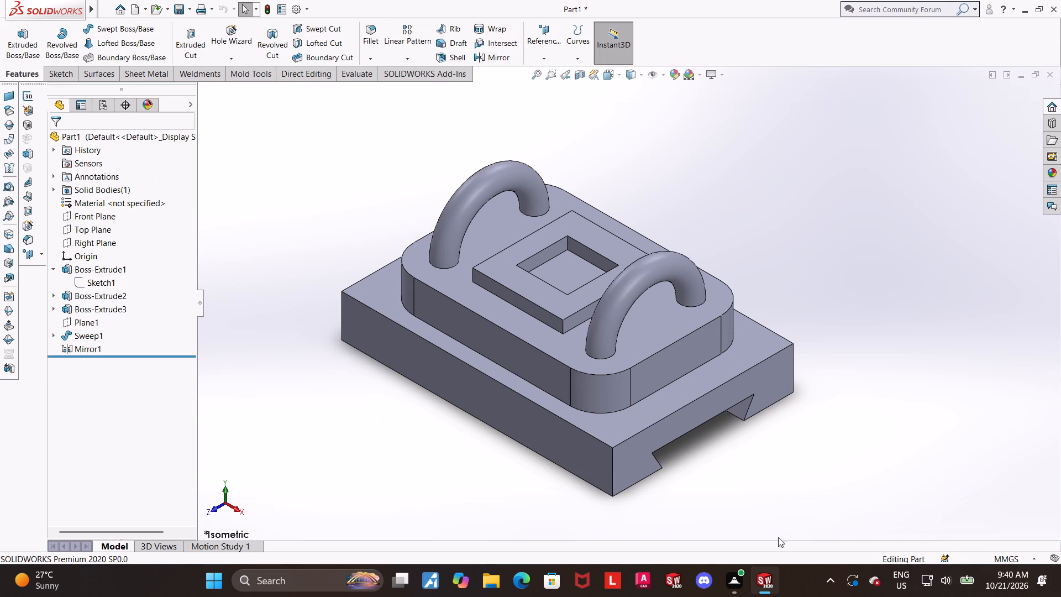
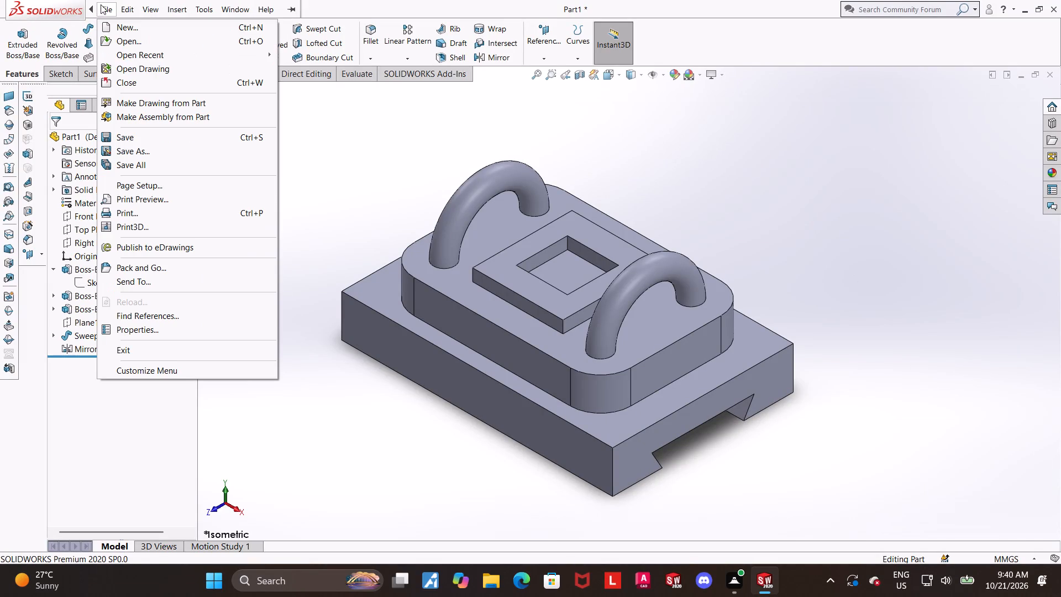
Save the part in the Downloads folder as "v groove lifting block" in SOLIDWORKS Part format.
left_click(133, 150)
type("v groove lifting block")
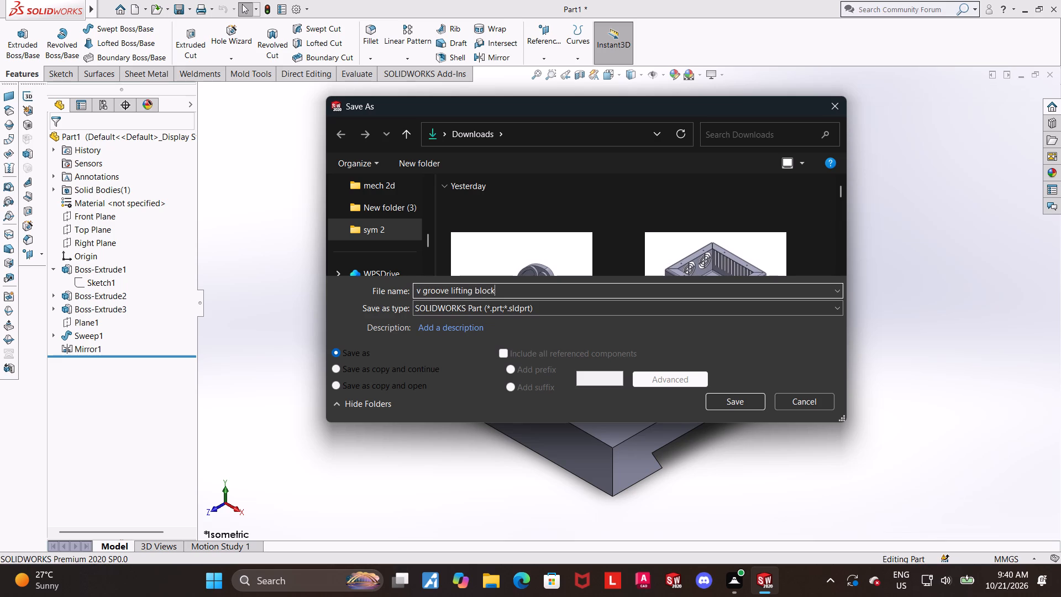
key("Return")
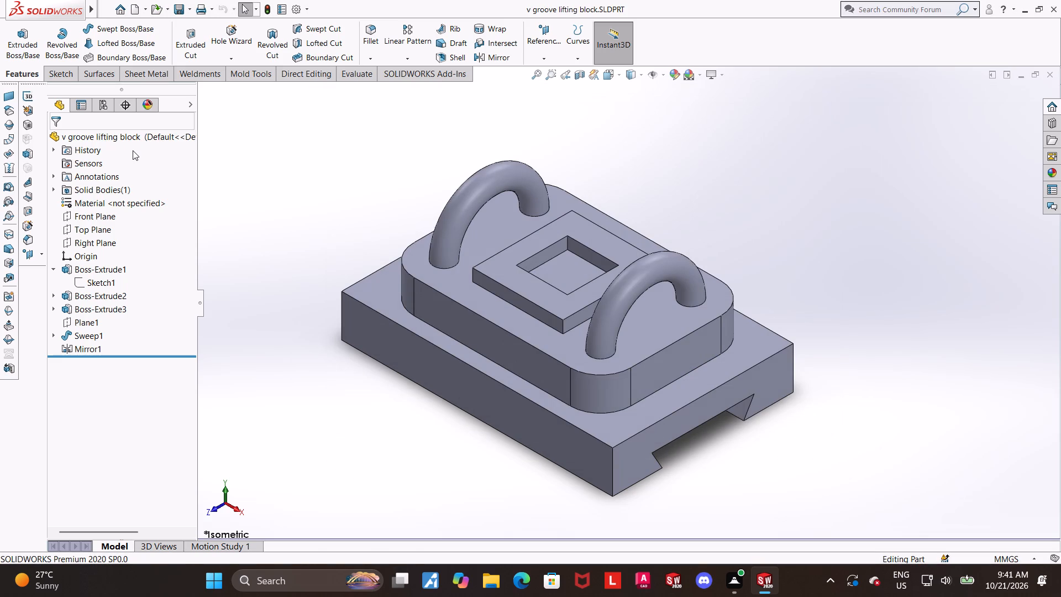
Save a PDF copy of the part as "v groove lifting block.pdf" in the Downloads folder.
type("plot")
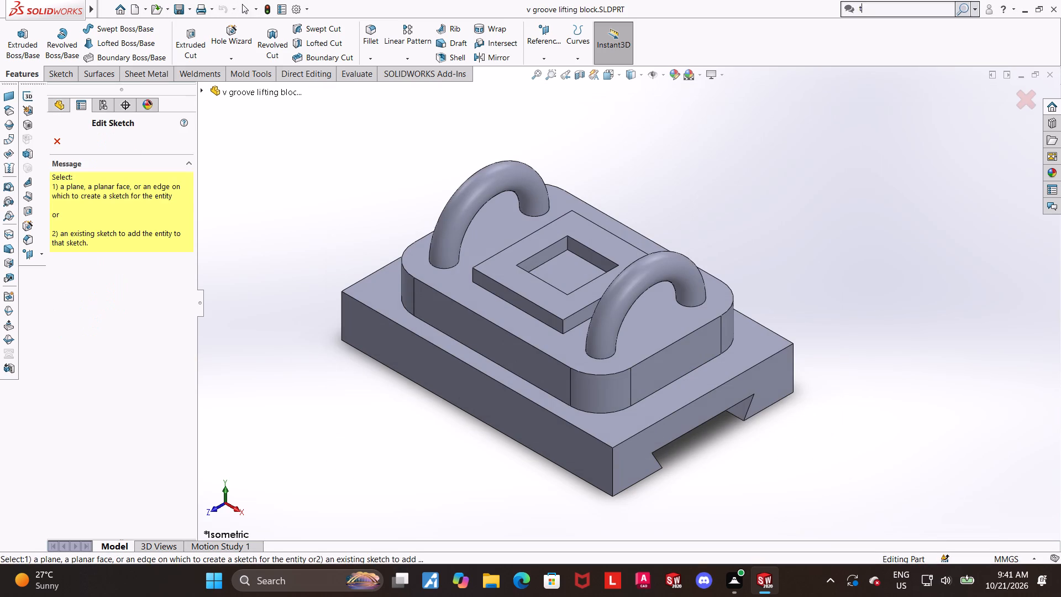
left_click(56, 140)
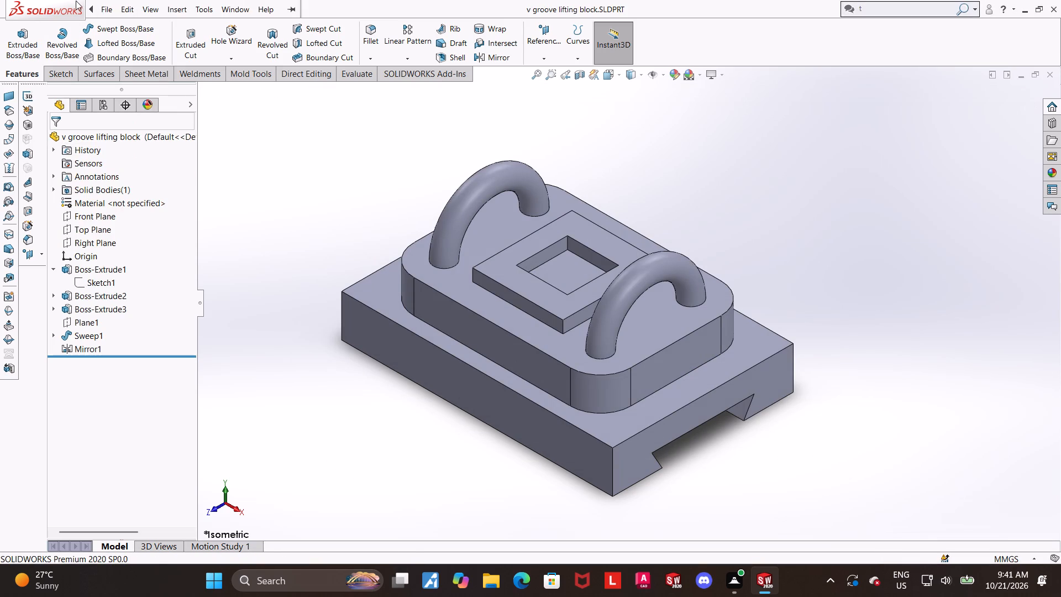
left_click(128, 151)
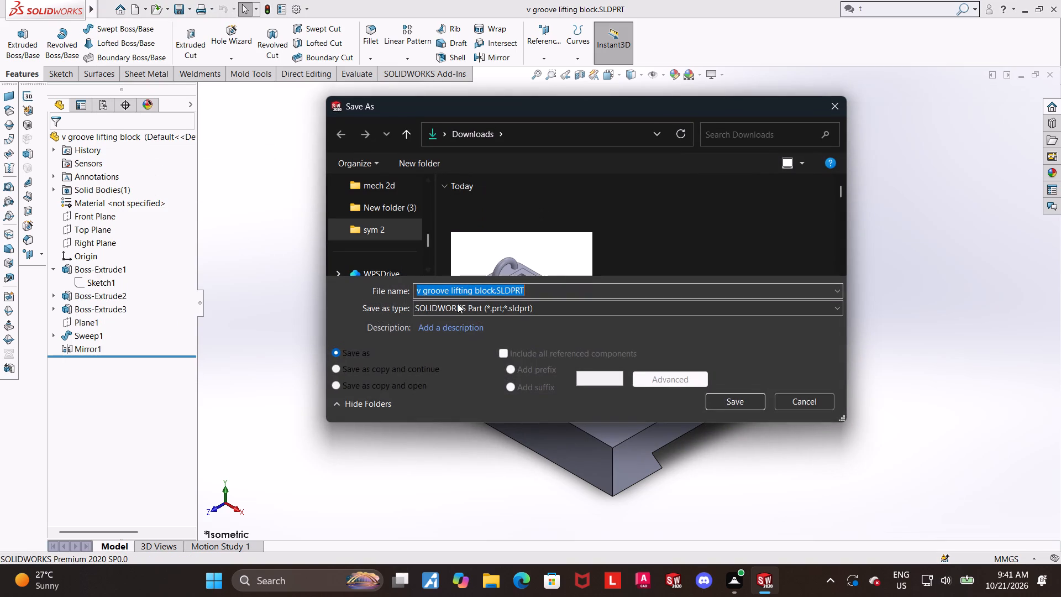
left_click(460, 307)
left_click(529, 84)
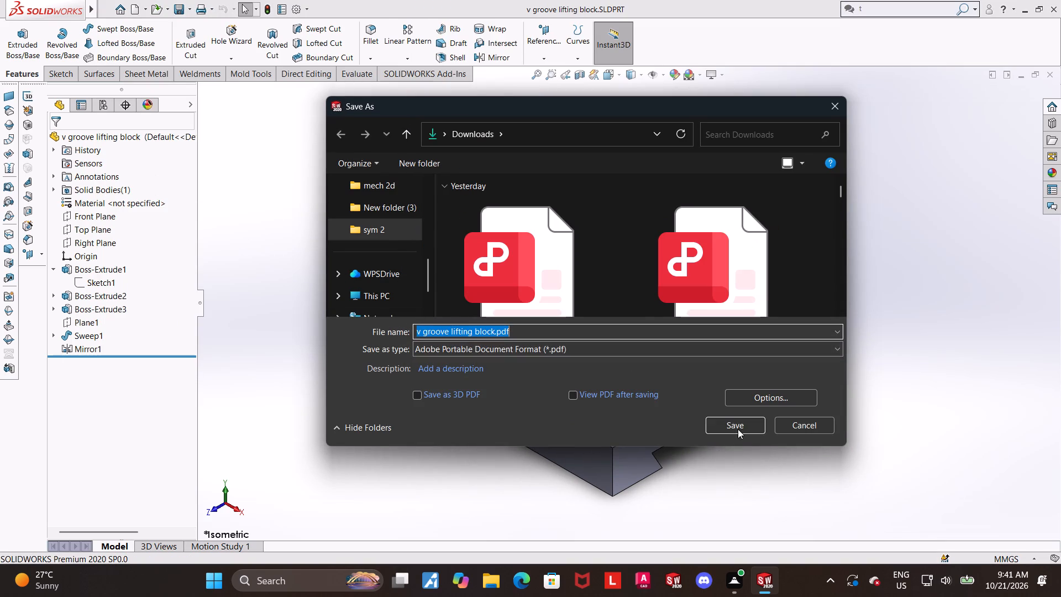
left_click(738, 426)
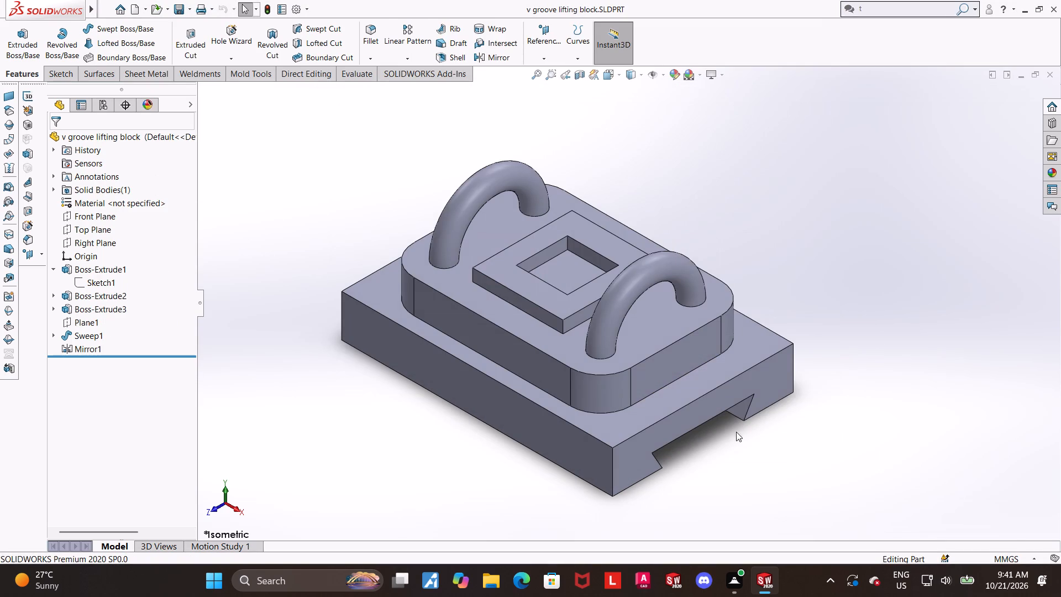